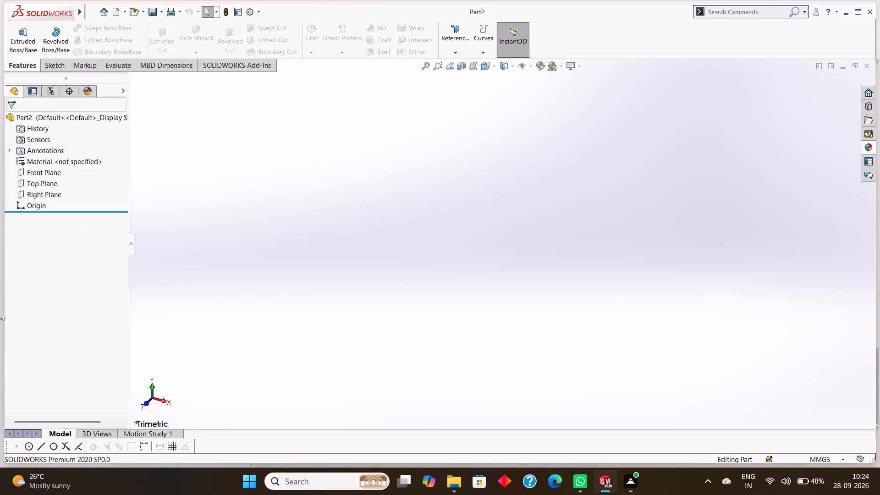
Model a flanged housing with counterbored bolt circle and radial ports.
On the Front Plane, sketch a circle of about 30 mm radius centred on the origin.
click(55, 174)
click(59, 65)
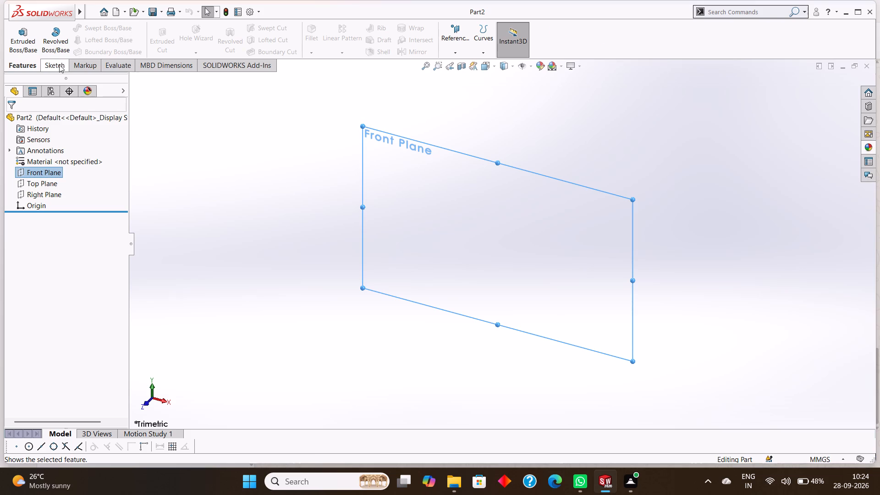
click(107, 30)
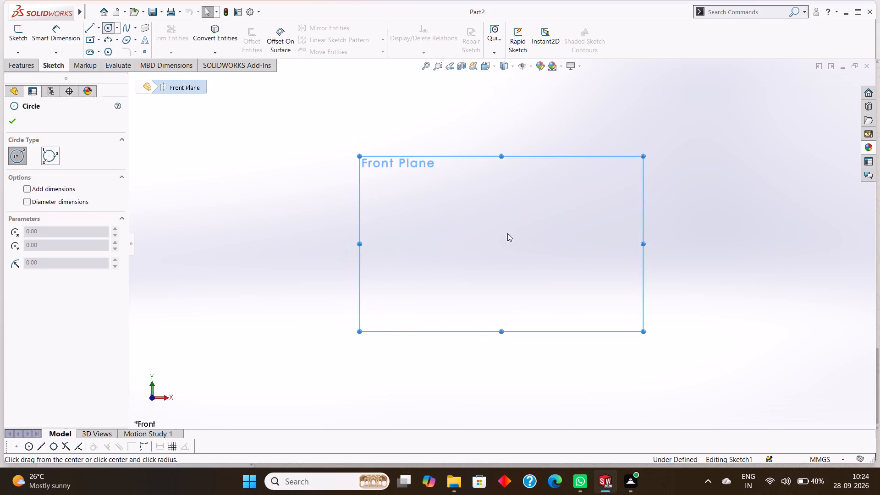
click(500, 244)
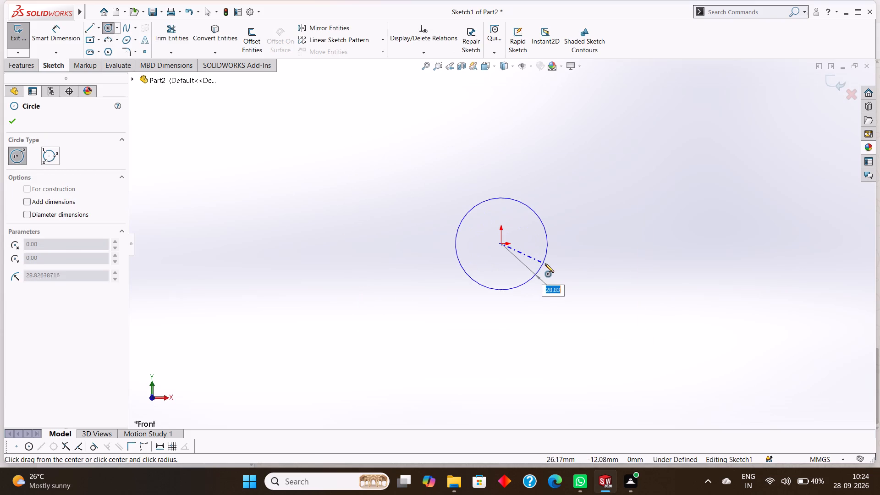
click(545, 264)
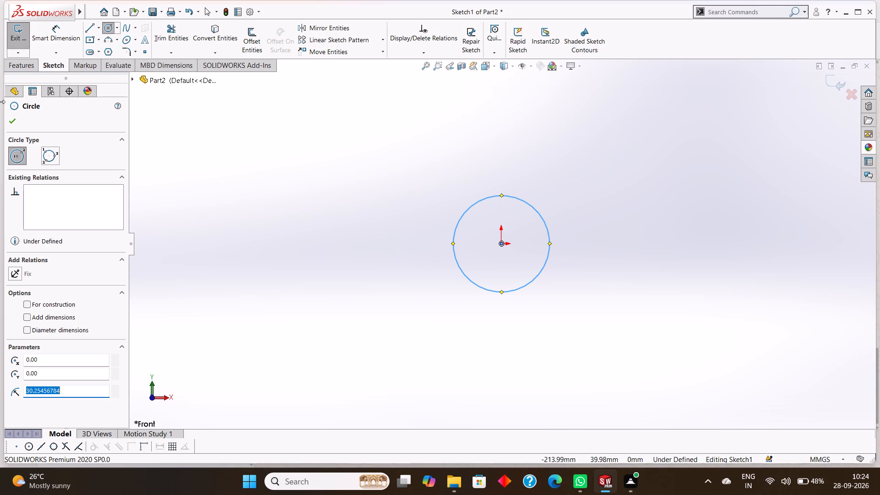
click(18, 120)
Dimension the circle's diameter and set it to 71 mm.
click(54, 36)
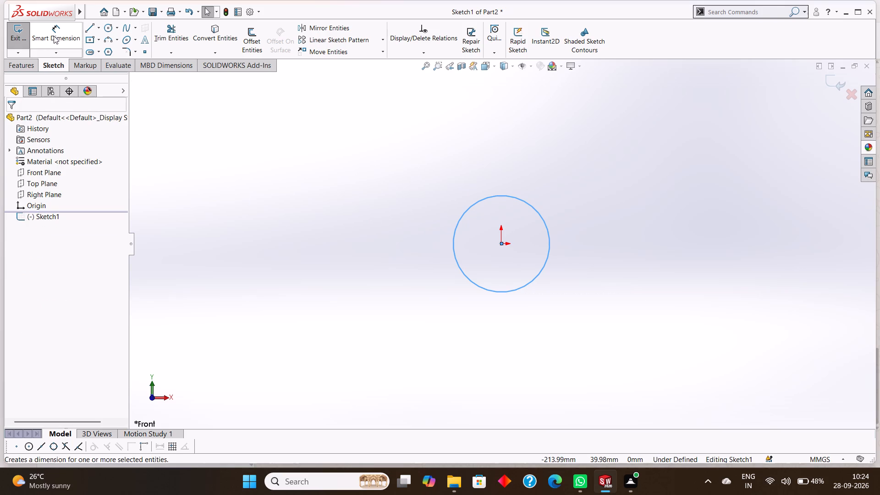
click(530, 202)
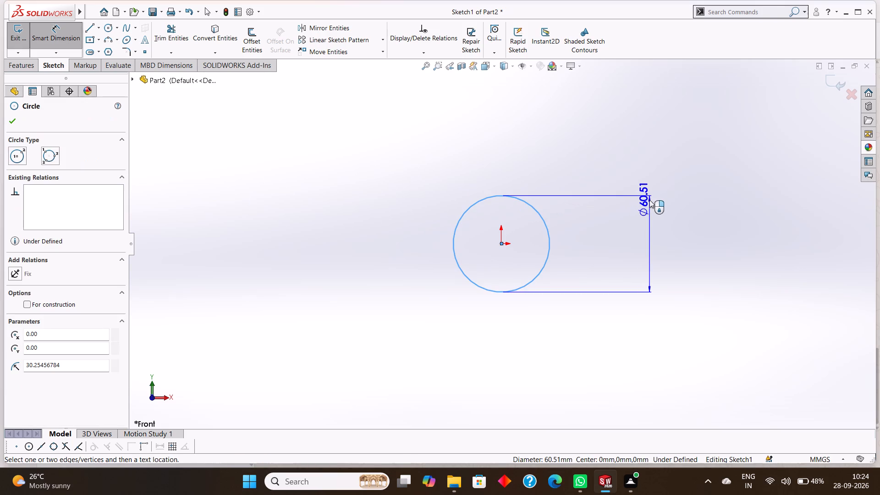
click(662, 200)
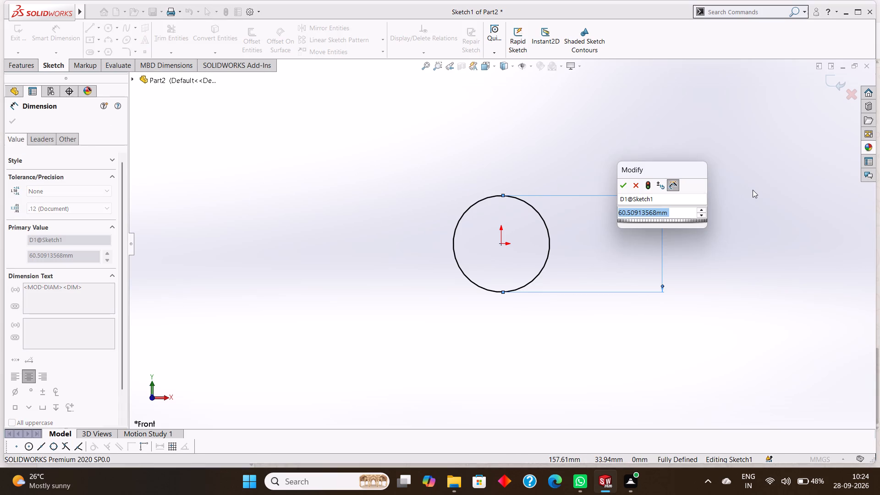
key(7)
key(1)
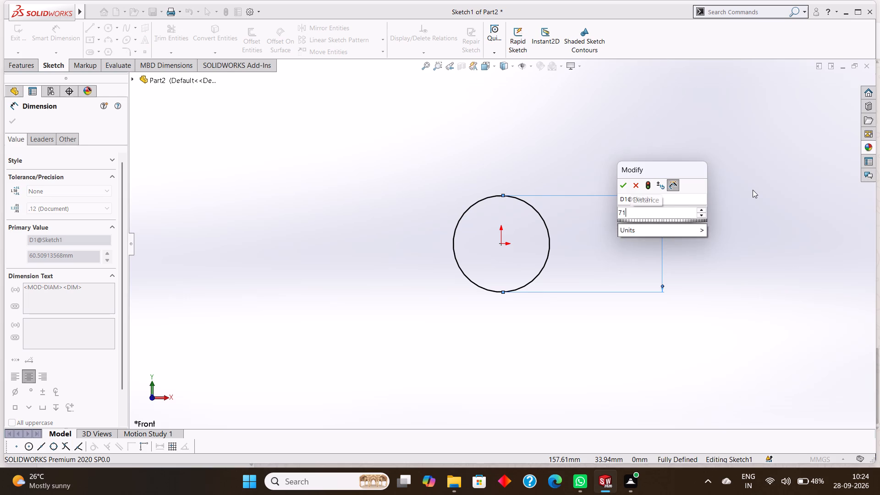
key(Return)
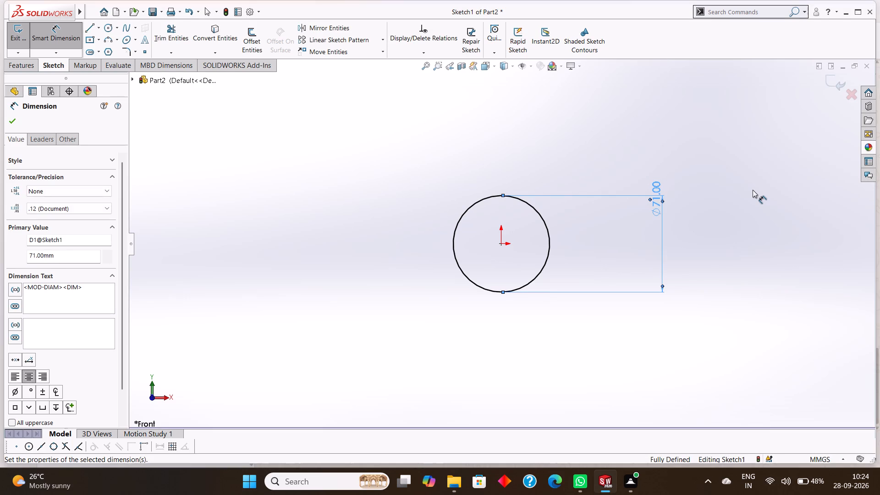
click(11, 122)
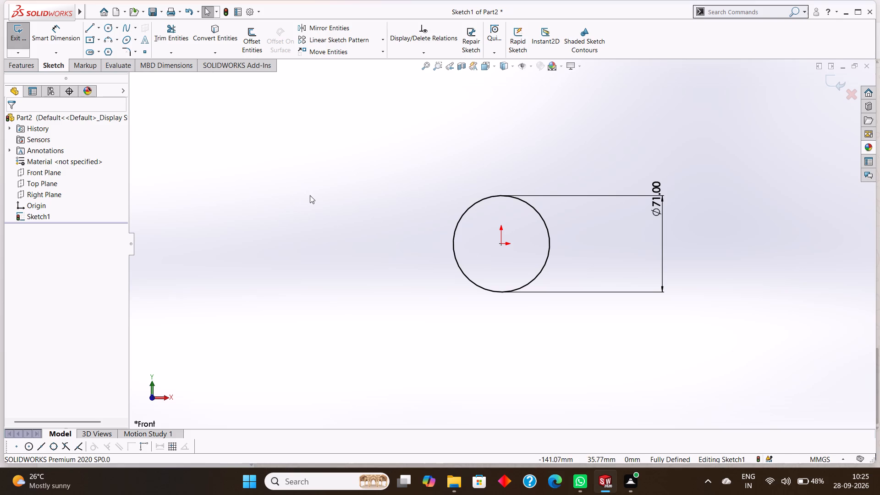
Extrude the circle as a blind boss 9 mm deep from the sketch plane.
click(13, 66)
click(28, 40)
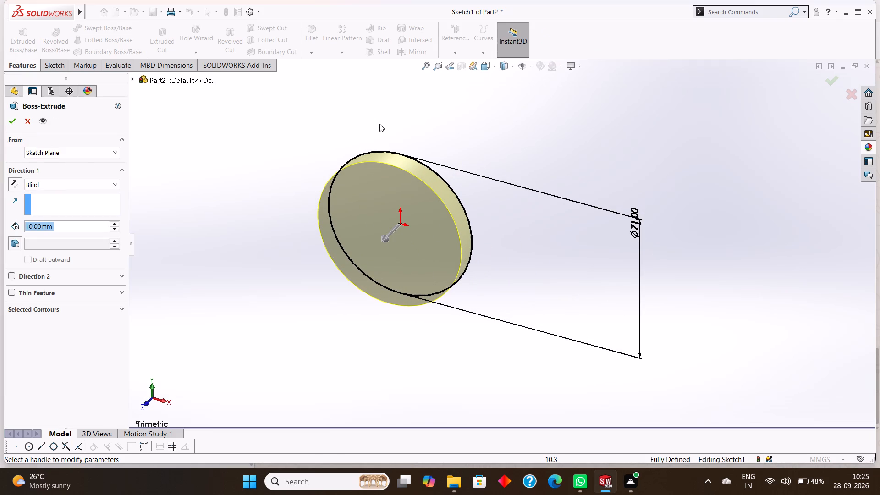
key(9)
key(Return)
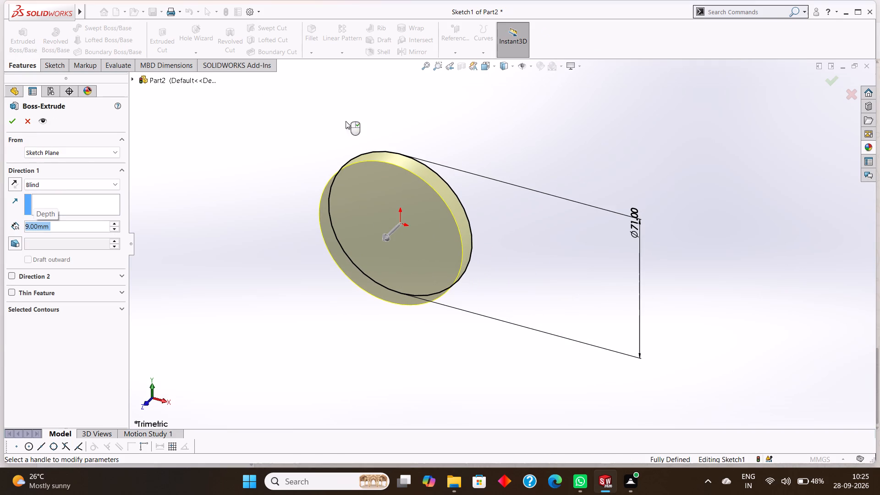
click(15, 119)
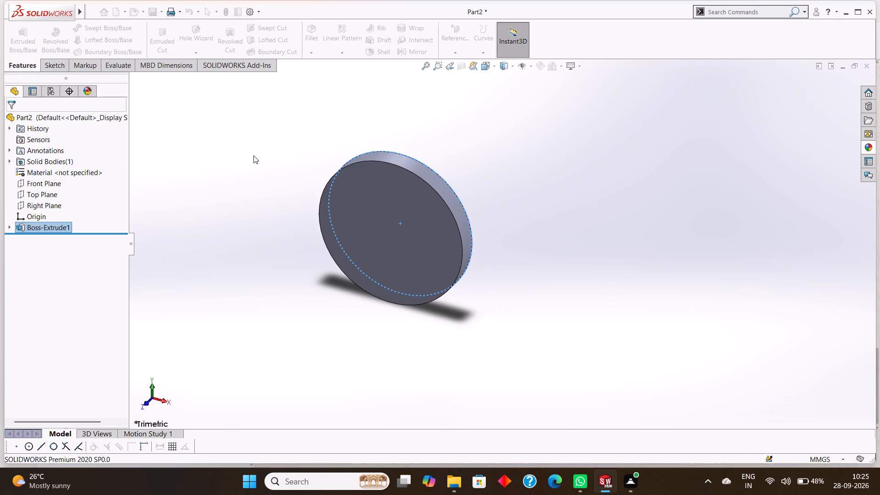
click(254, 155)
Start a new sketch on the flat front face of the extruded disc.
click(372, 187)
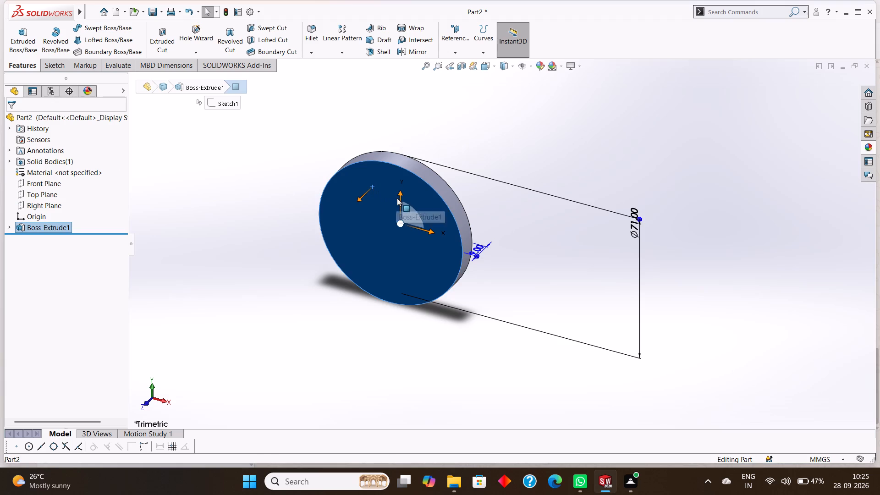
key(ctrl+8)
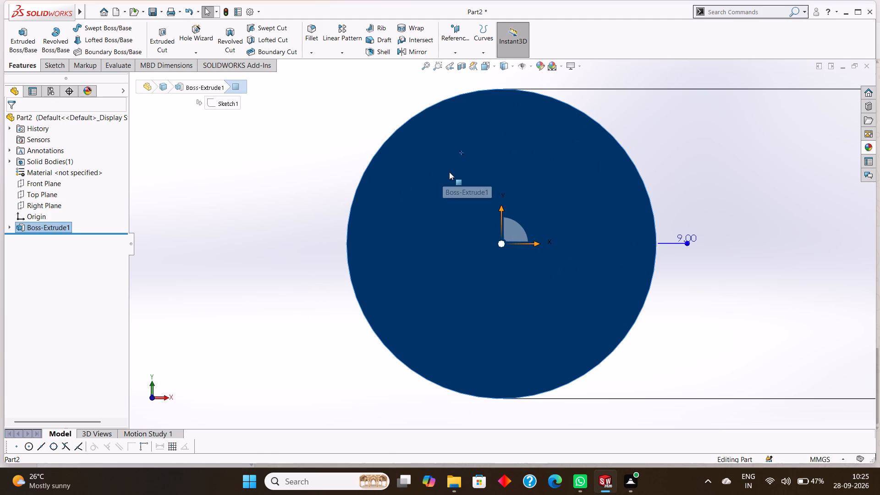
key(Escape)
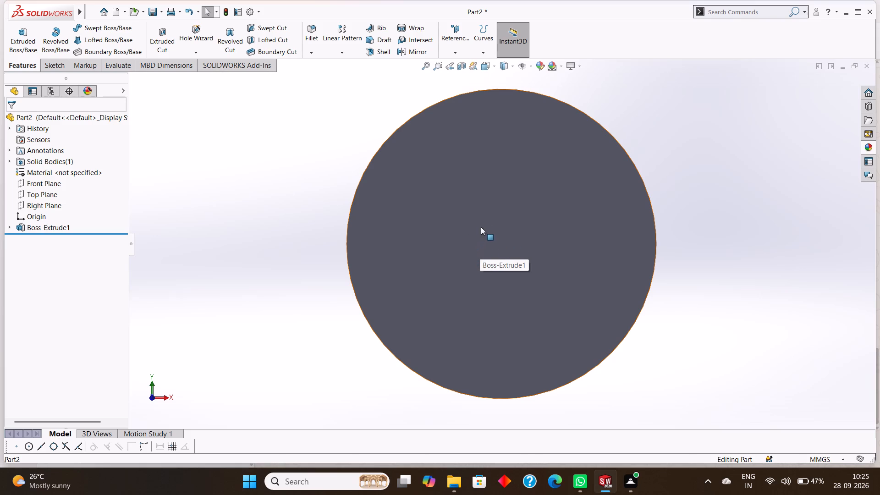
click(58, 67)
right_click(555, 163)
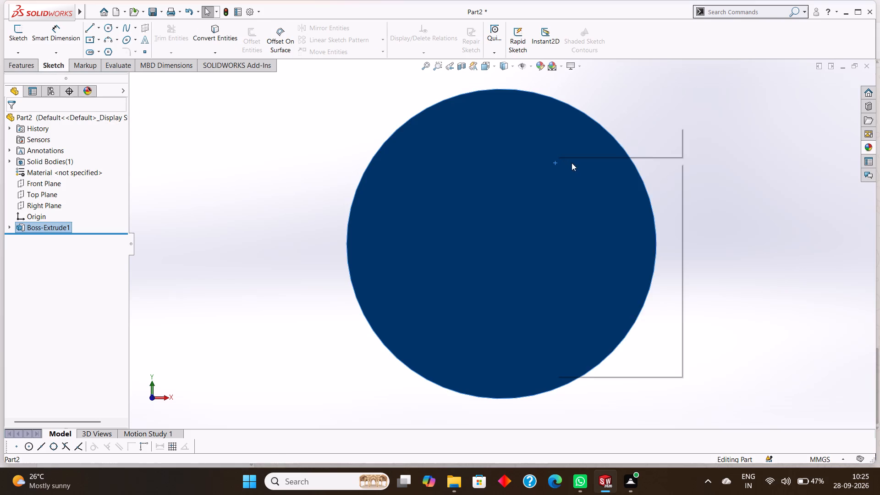
click(581, 152)
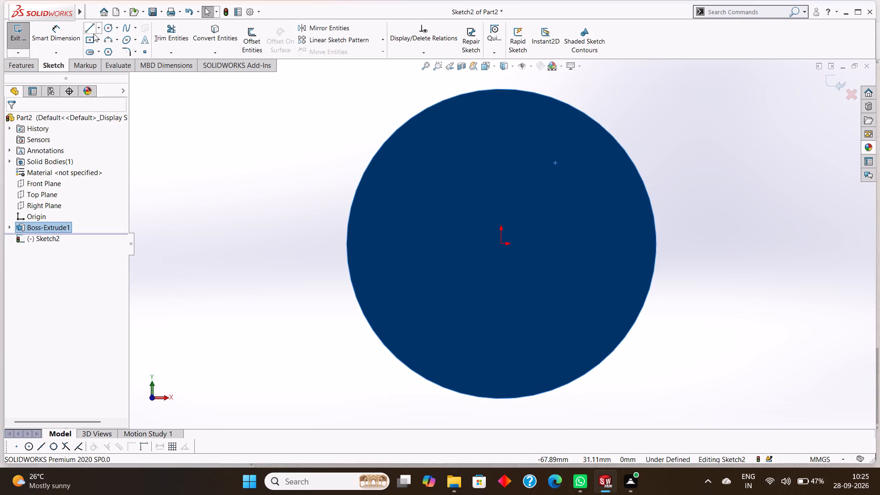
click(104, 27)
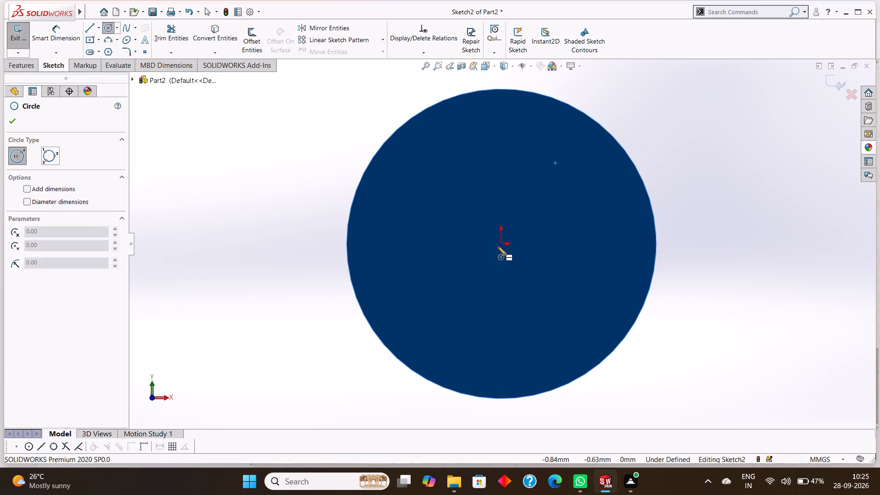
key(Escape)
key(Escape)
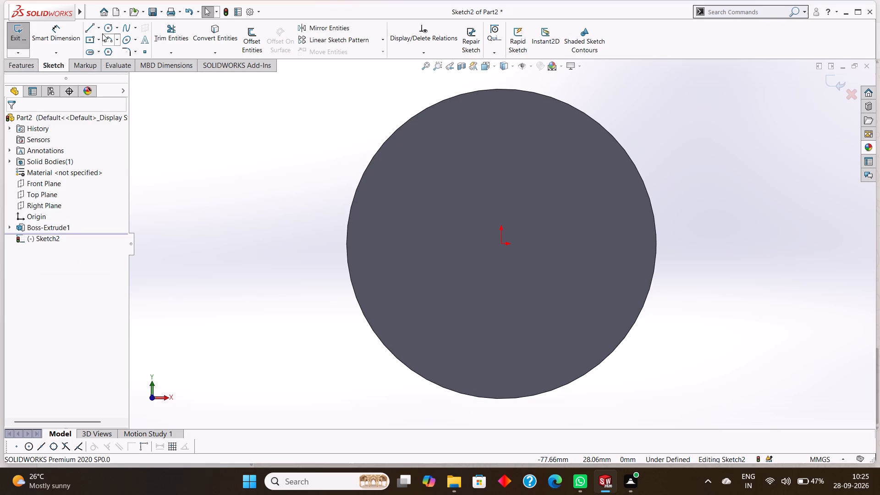
Sketch a circle of about 26.5 mm radius centred on the origin on the disc's front face.
click(104, 30)
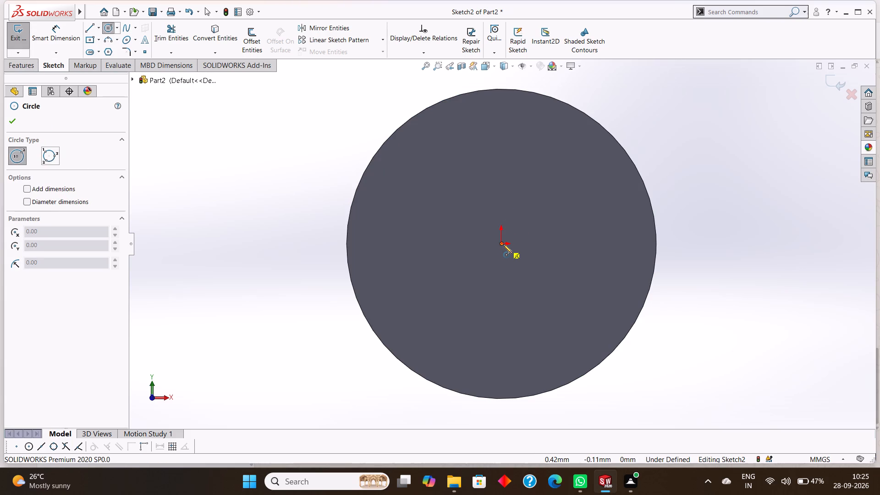
click(503, 244)
click(614, 270)
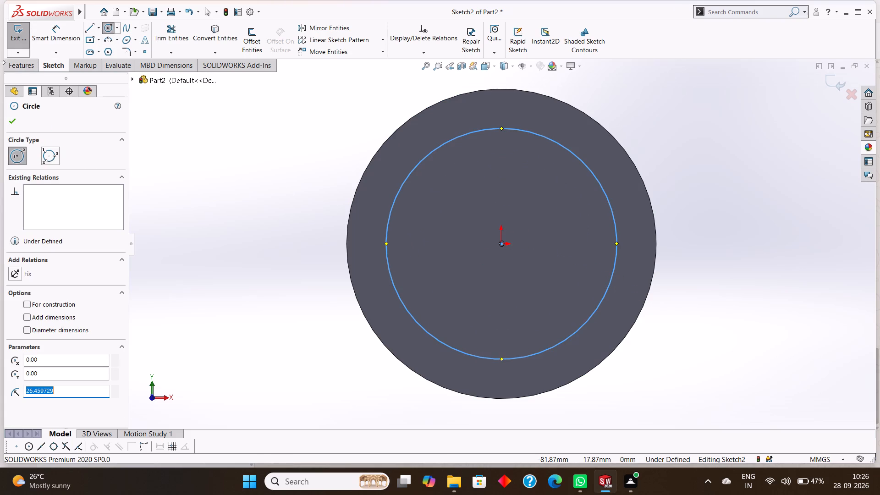
click(11, 117)
Dimension the inner circle's diameter and set it to 47.50 mm.
click(55, 37)
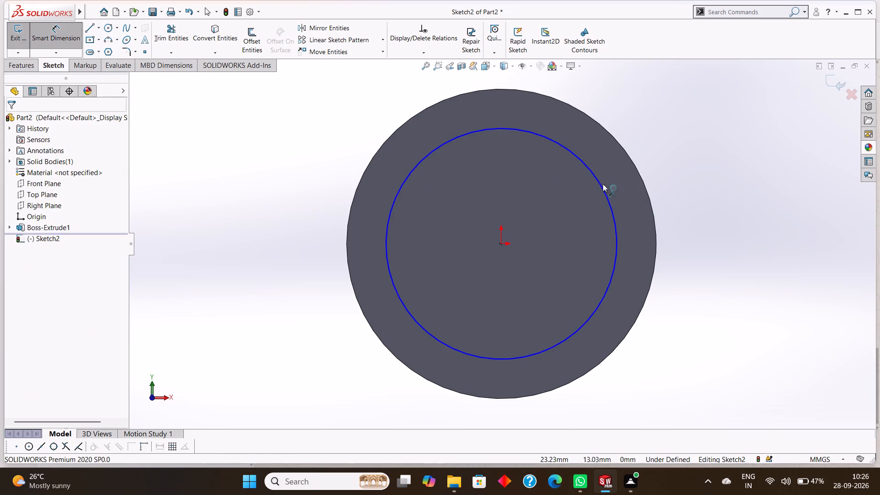
click(584, 164)
click(730, 166)
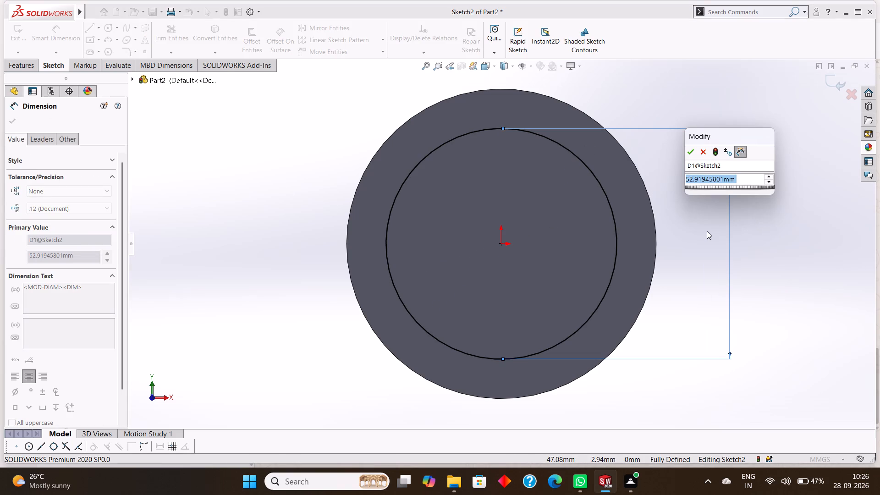
key(BackSpace)
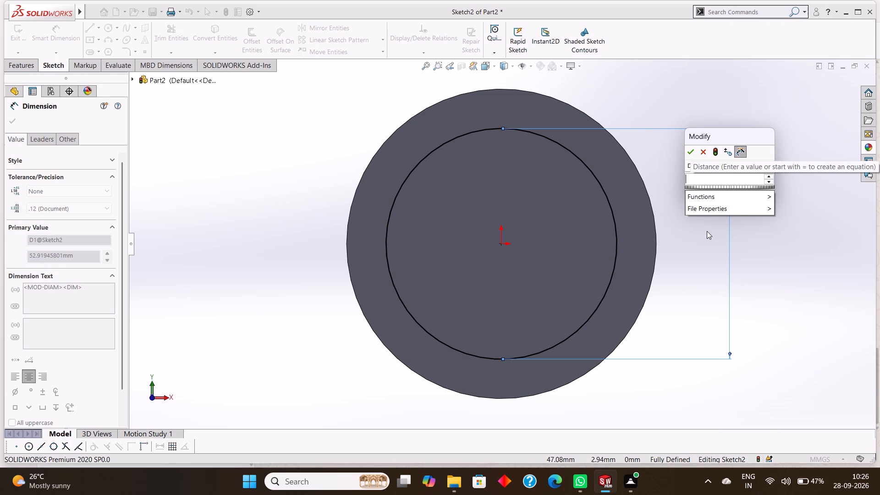
text(47.50)
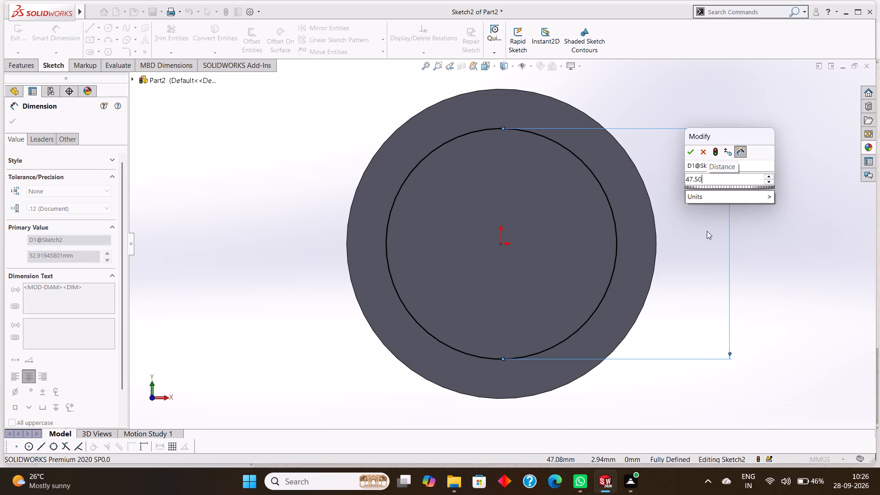
key(Return)
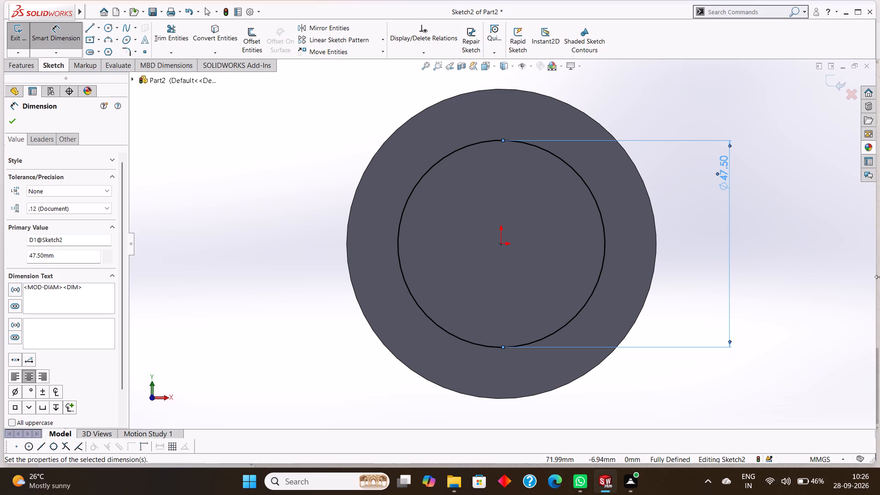
click(11, 121)
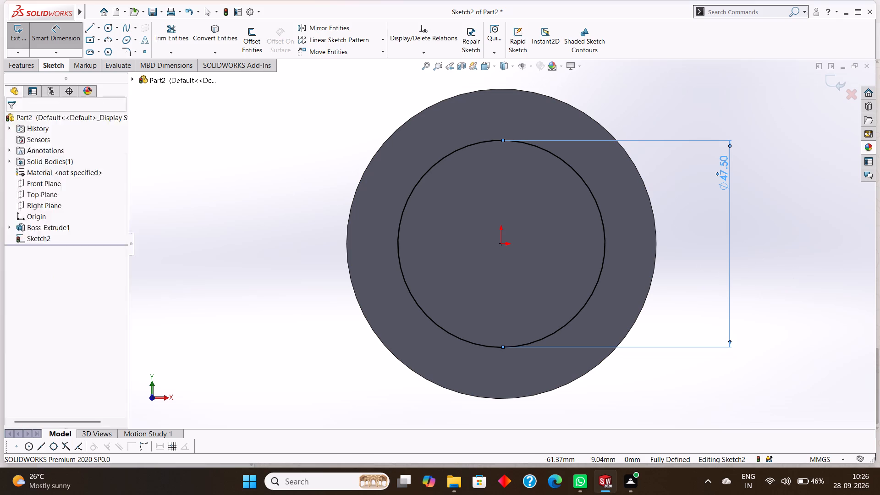
Draw a horizontal centerline from the origin to the left edge of the disc.
click(101, 27)
click(100, 52)
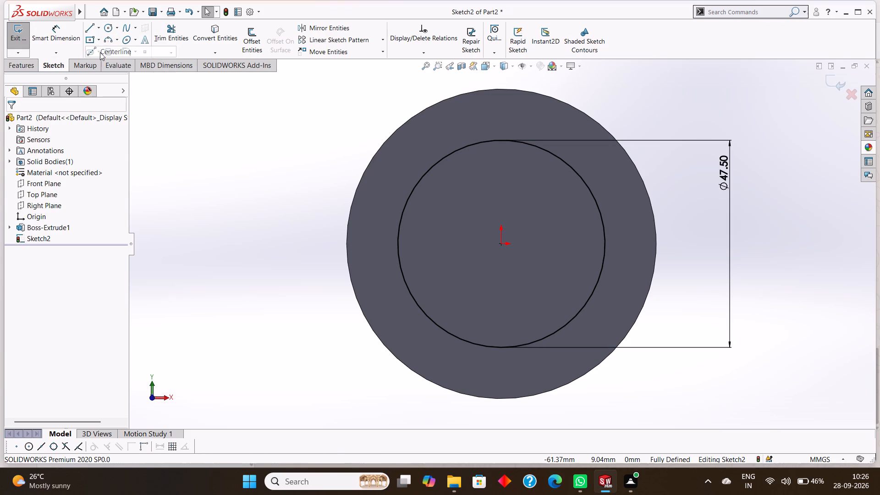
click(503, 244)
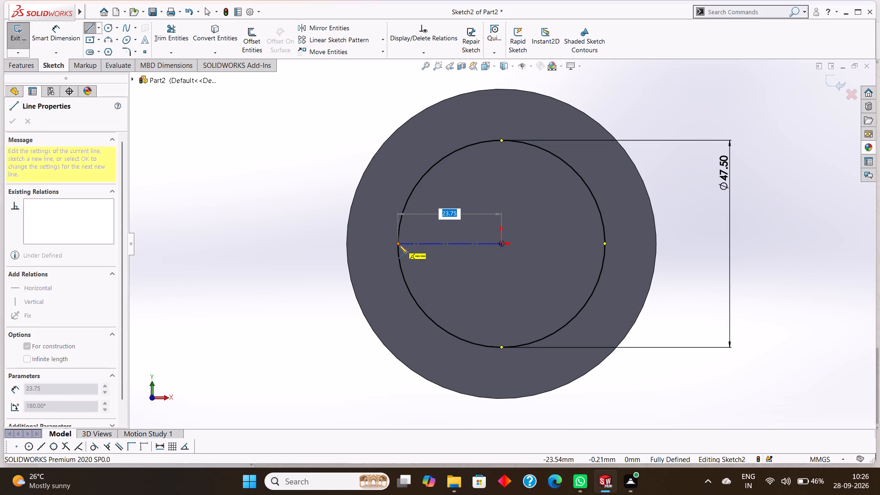
click(347, 244)
right_click(300, 253)
click(317, 255)
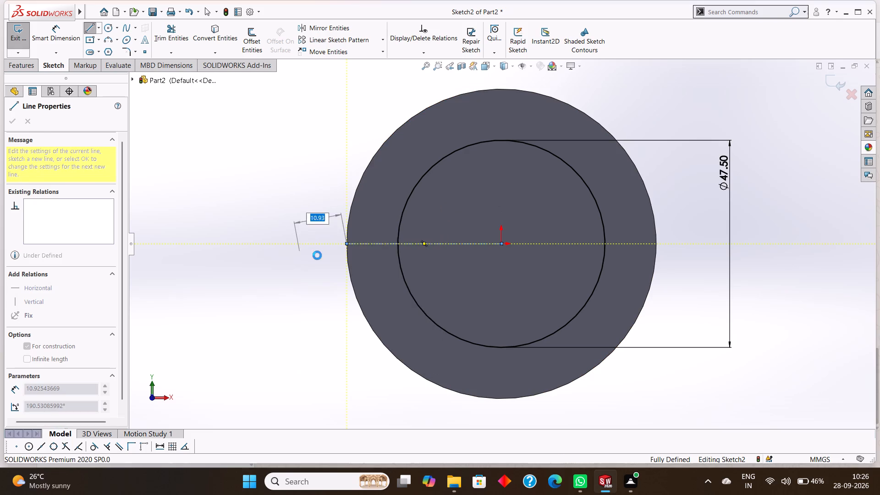
Draw a second horizontal centerline from the origin to the right edge of the disc.
click(98, 25)
click(106, 50)
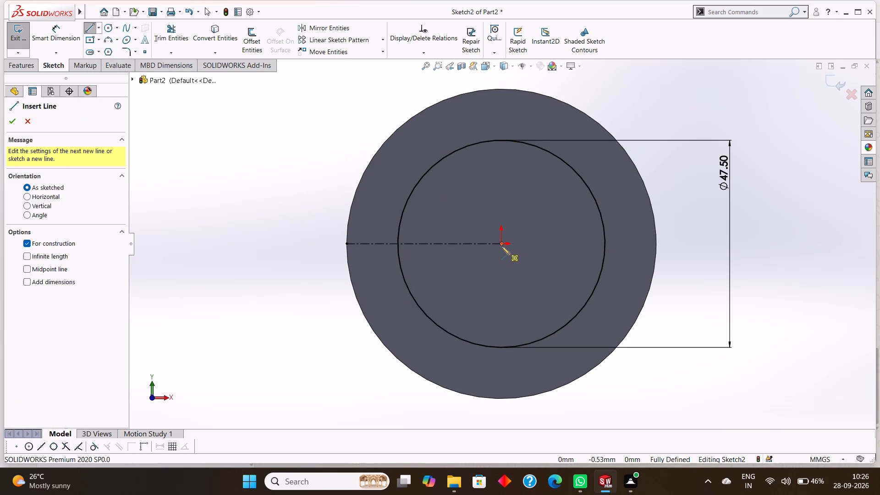
click(501, 245)
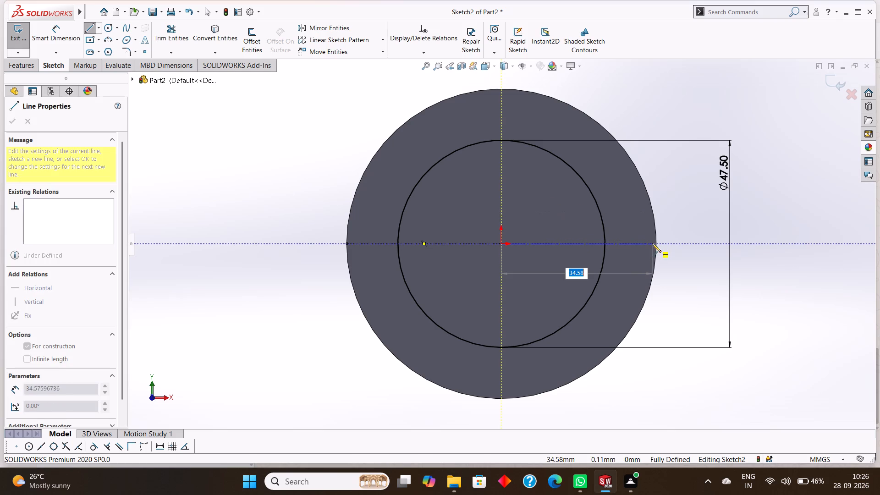
click(655, 243)
right_click(676, 254)
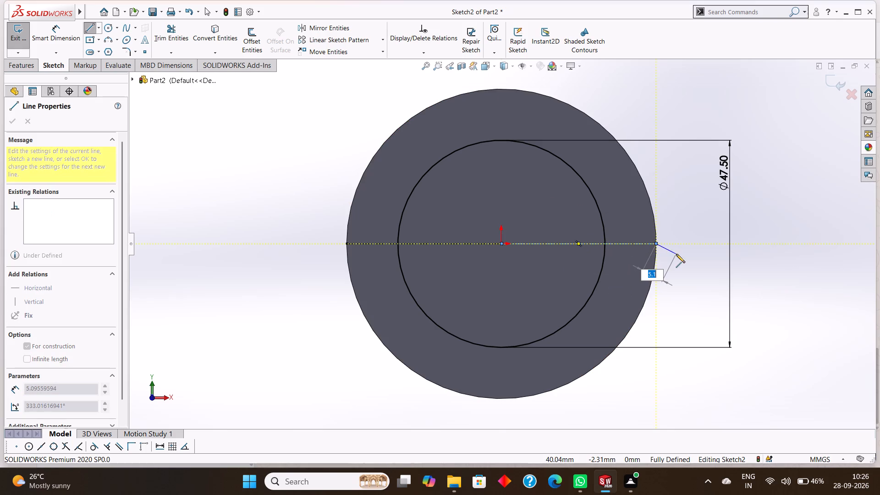
click(701, 259)
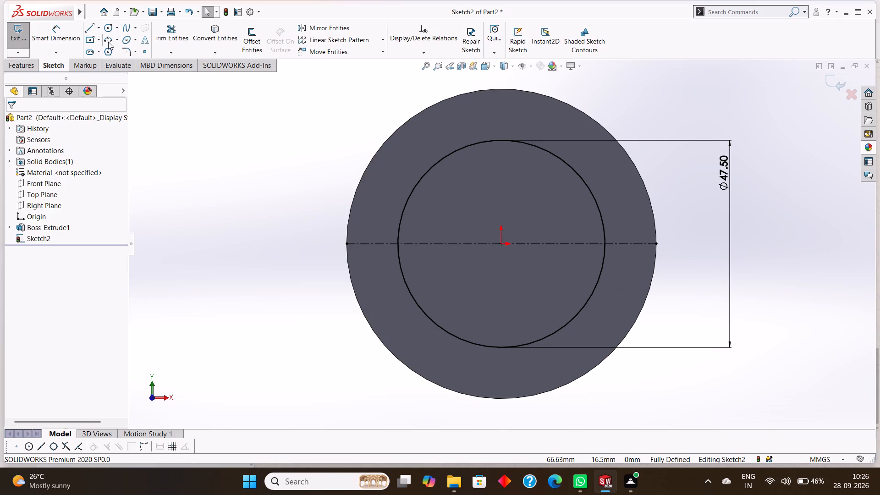
Sketch a circle of 35.5 mm radius centred on the origin, coinciding with the disc's outer edge.
click(107, 29)
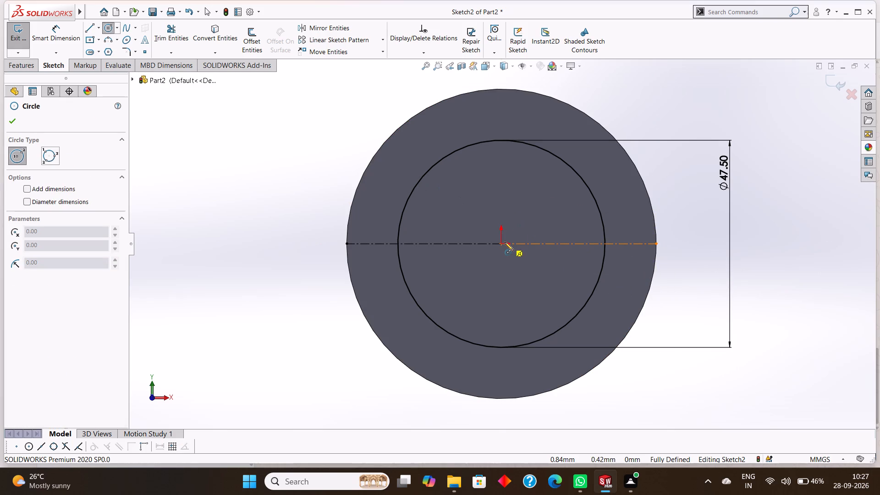
click(502, 242)
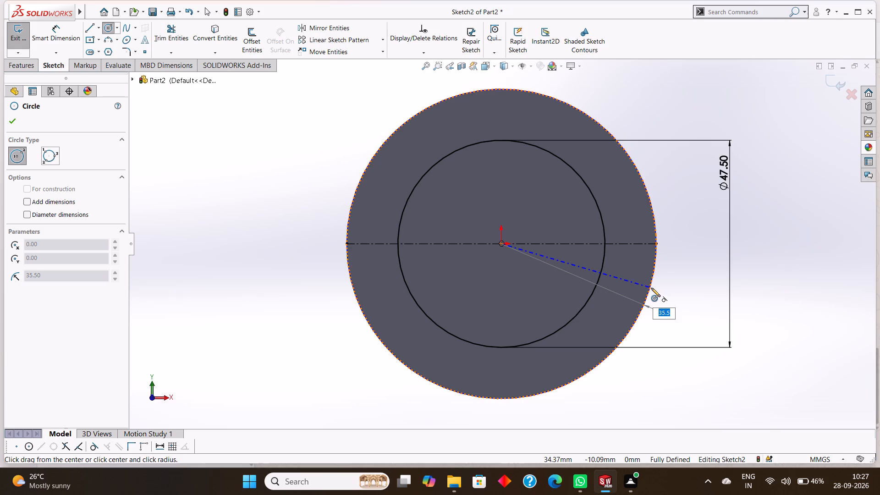
click(651, 288)
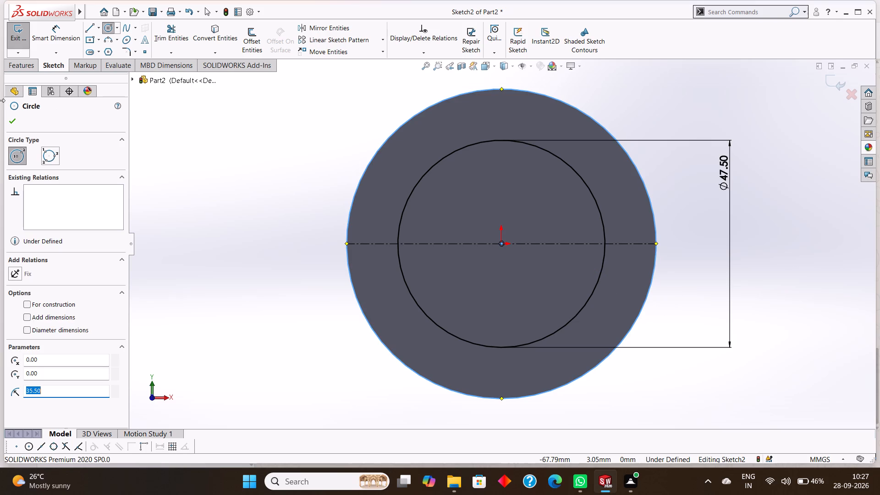
click(19, 123)
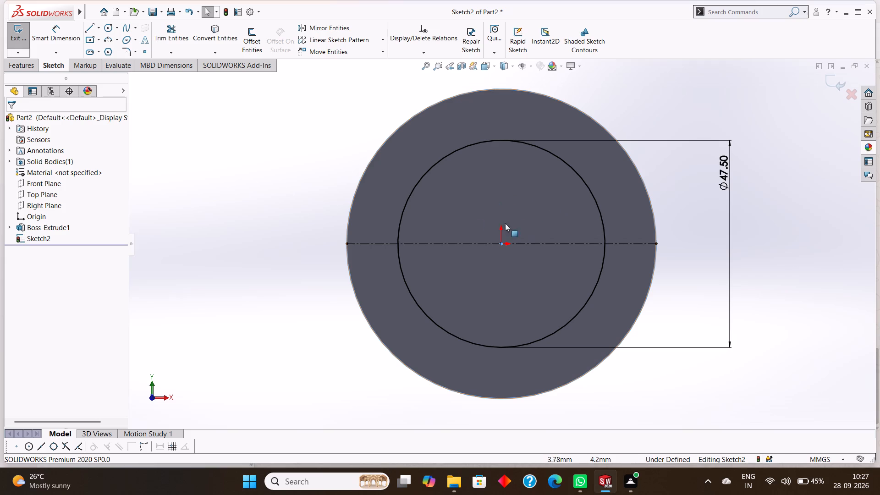
Draw a vertical centerline 7.5 mm long upward from the origin.
click(97, 23)
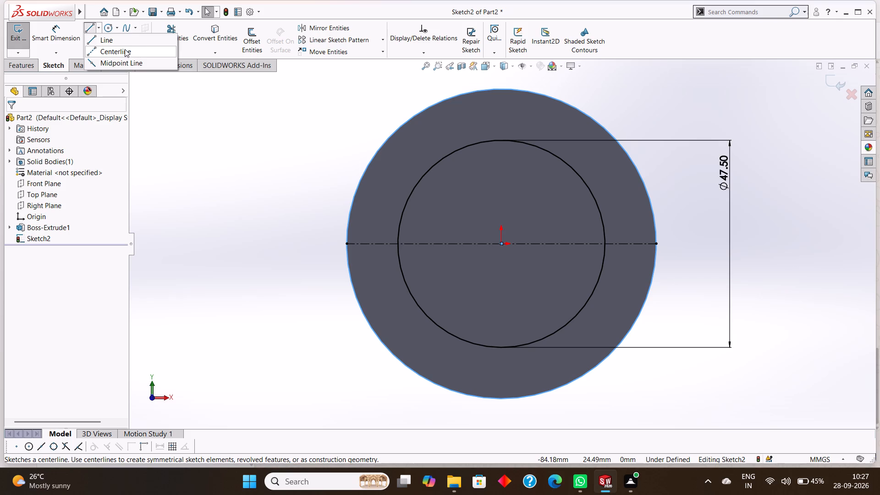
click(125, 49)
click(501, 242)
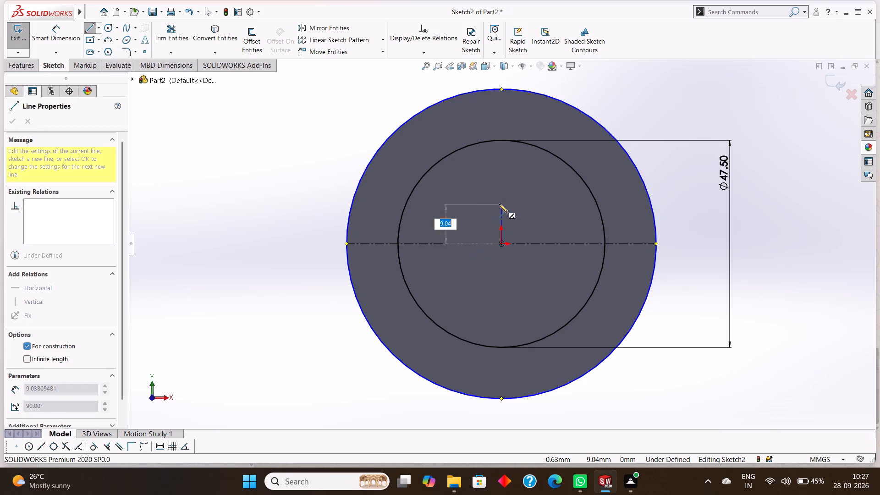
text(7.5)
key(Return)
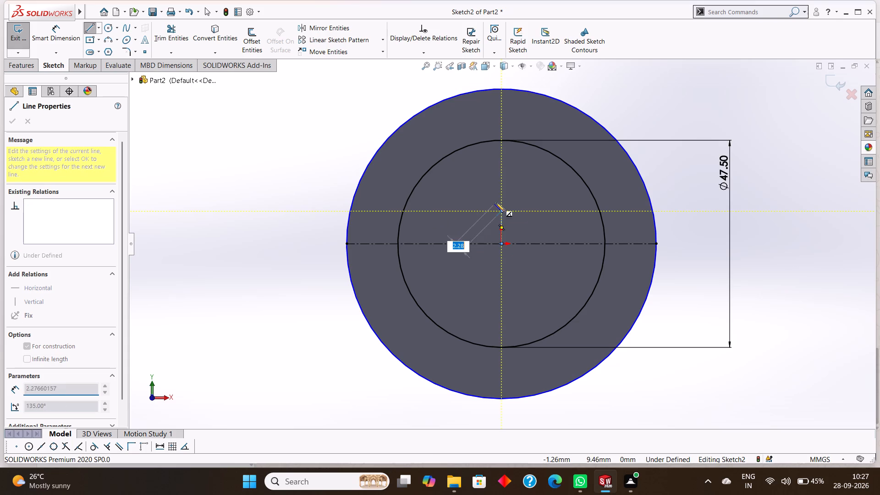
right_click(527, 189)
click(550, 192)
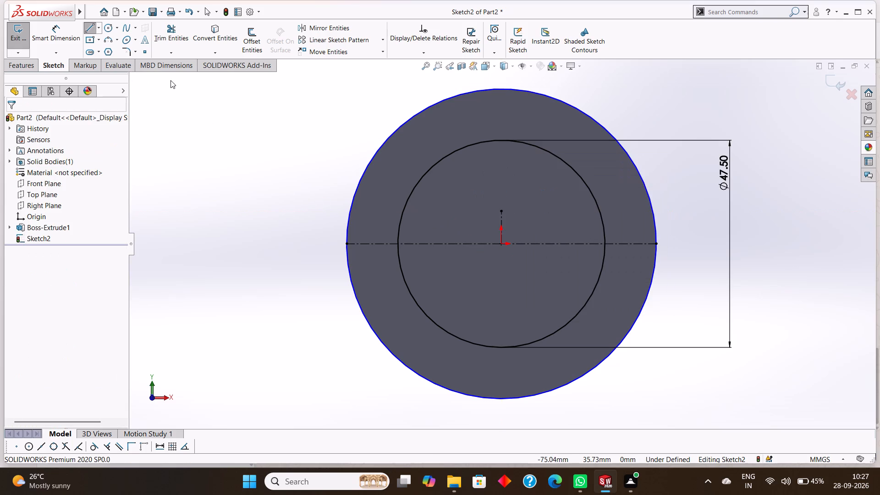
Draw a second vertical centerline 7.5 mm long downward from the origin.
click(99, 29)
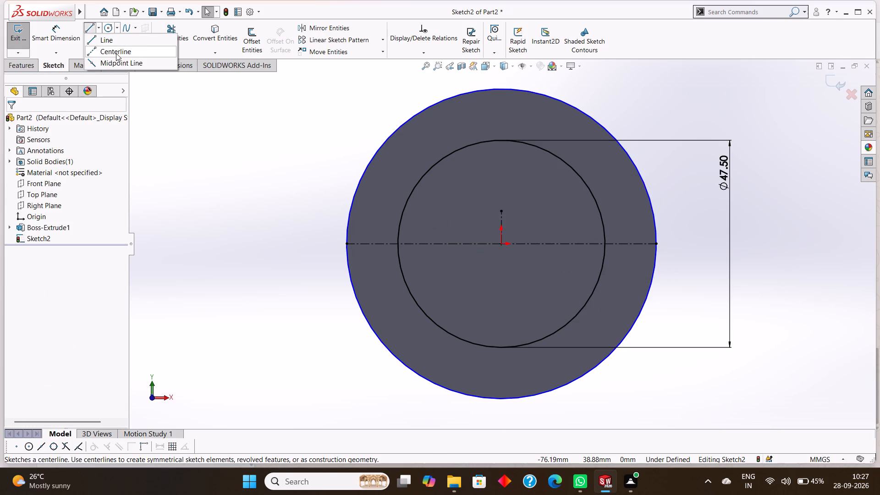
click(116, 53)
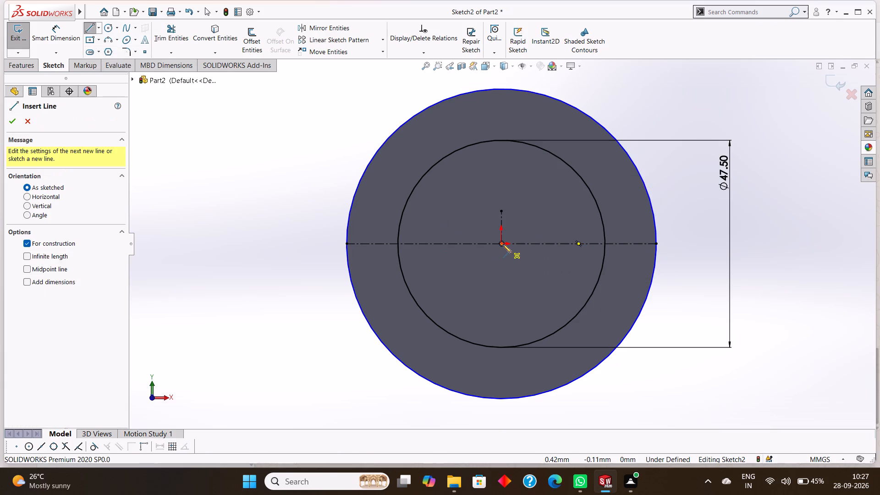
click(502, 244)
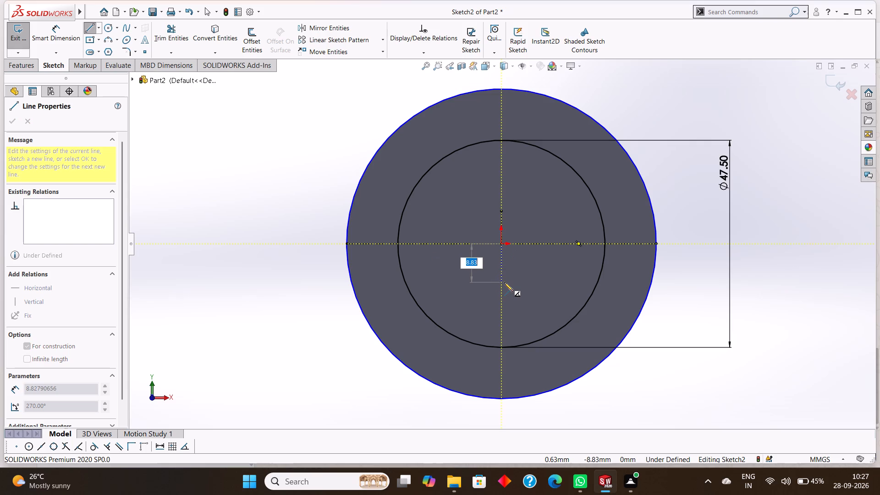
text(7.5)
key(Return)
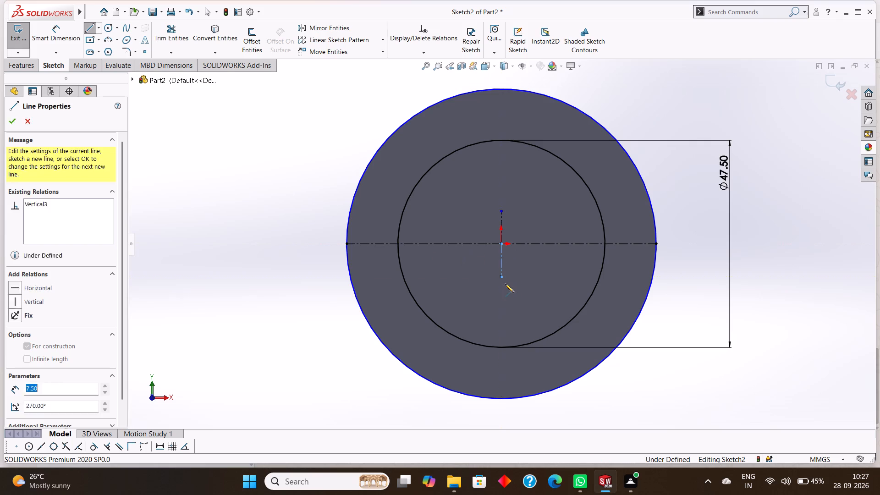
right_click(519, 287)
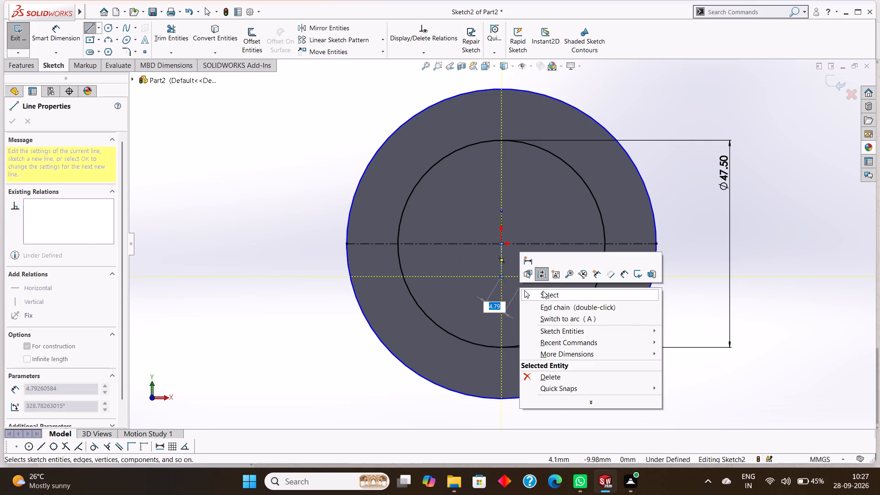
click(543, 291)
Draw a solid horizontal line from the top end of the upper vertical centerline to the outer circle's left side.
click(90, 23)
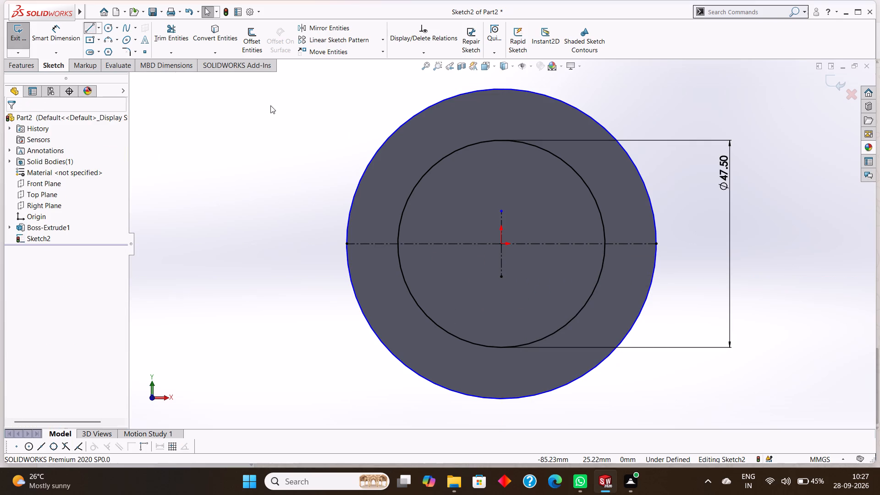
click(502, 211)
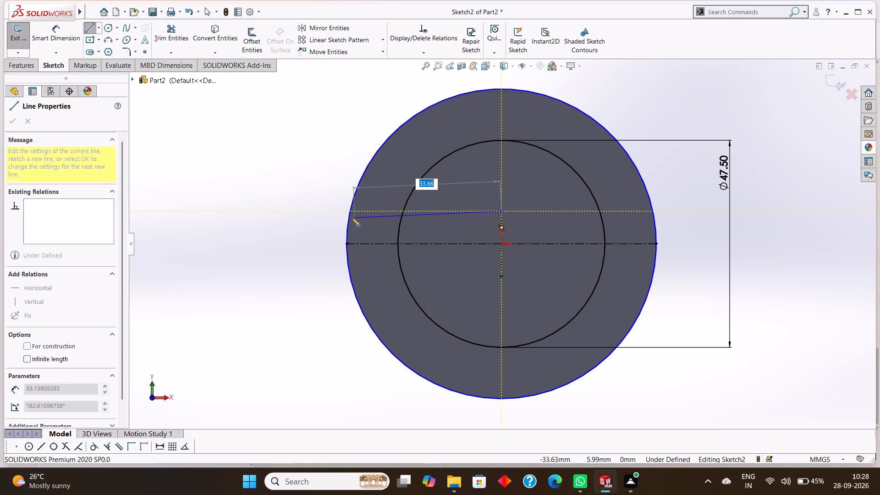
click(350, 212)
right_click(376, 230)
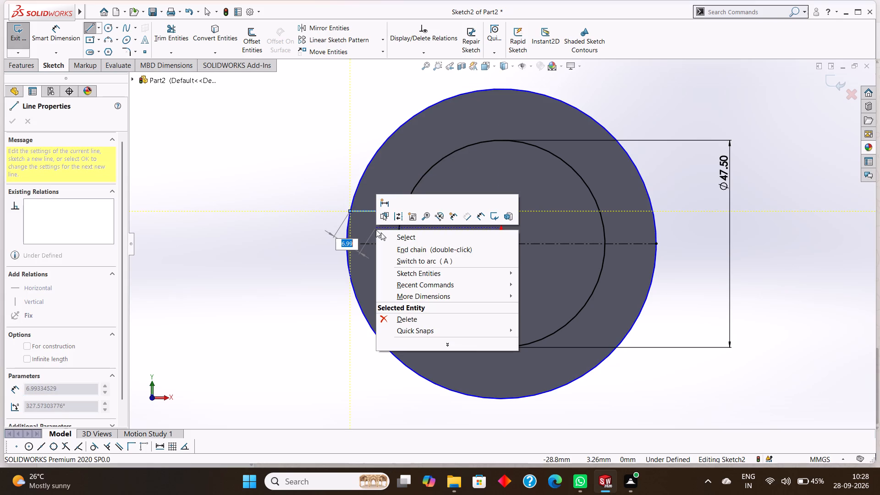
click(392, 233)
Draw a solid horizontal line from the bottom end of the lower vertical centerline to the outer circle's left side.
click(86, 25)
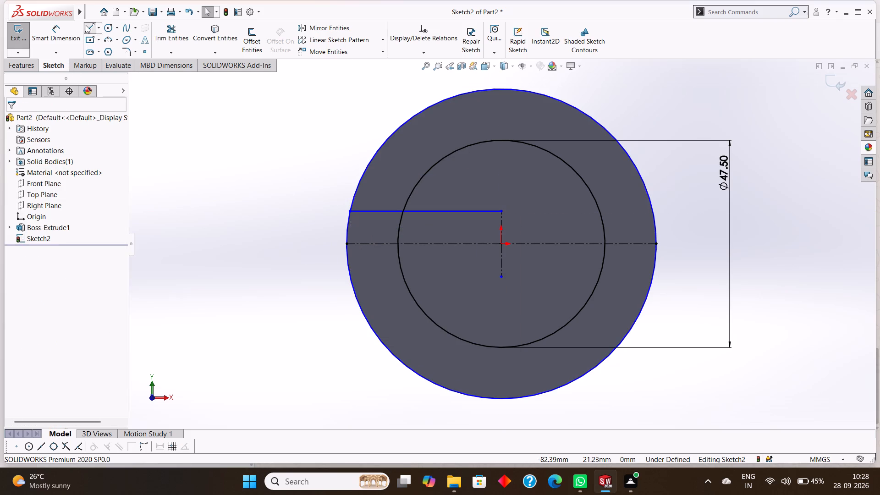
click(502, 277)
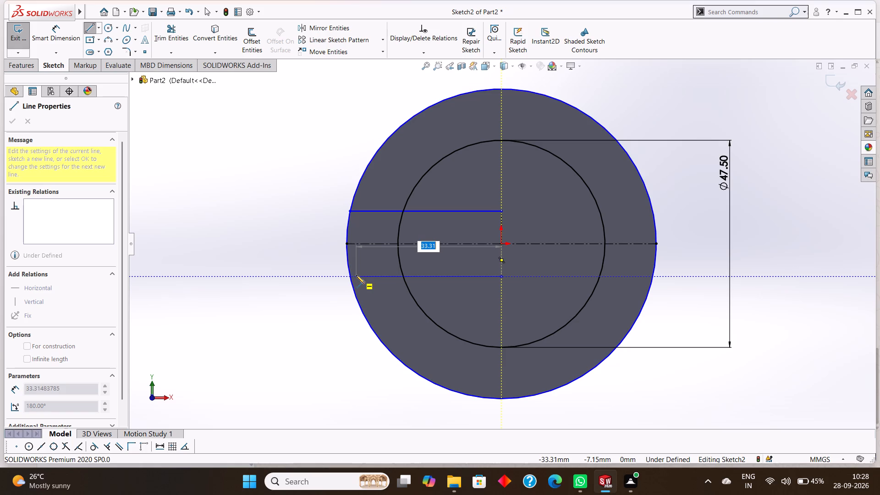
click(350, 275)
right_click(372, 292)
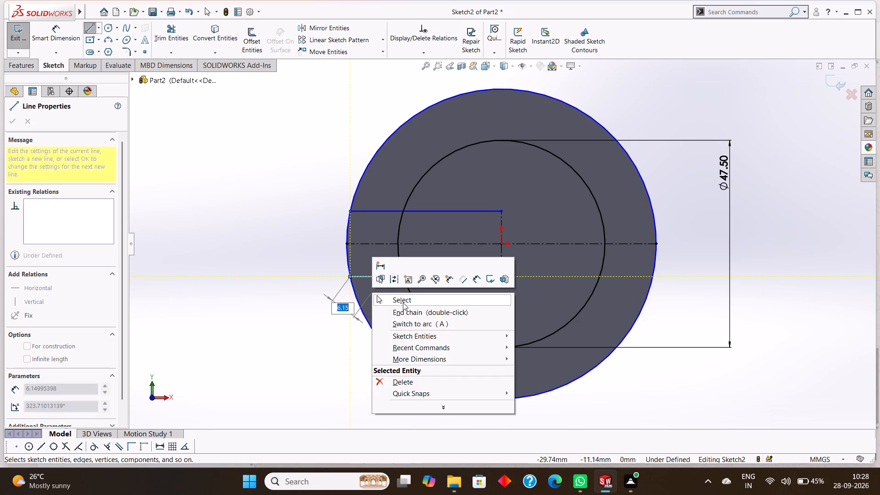
click(405, 301)
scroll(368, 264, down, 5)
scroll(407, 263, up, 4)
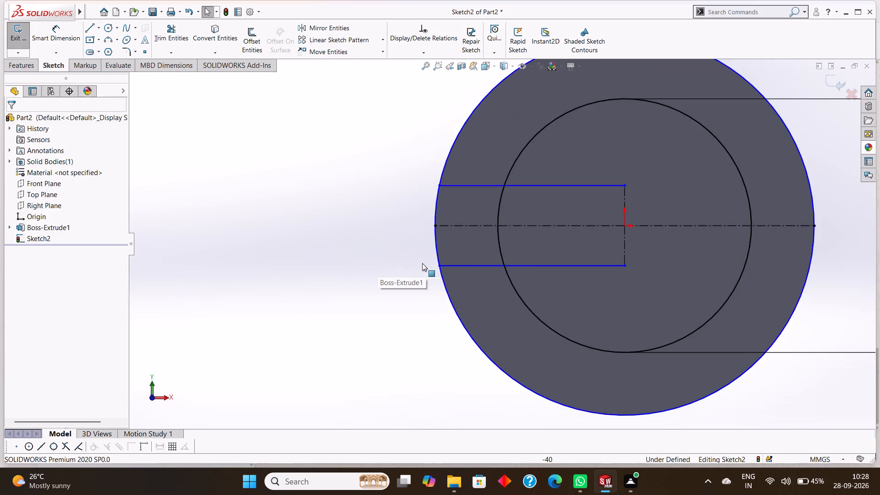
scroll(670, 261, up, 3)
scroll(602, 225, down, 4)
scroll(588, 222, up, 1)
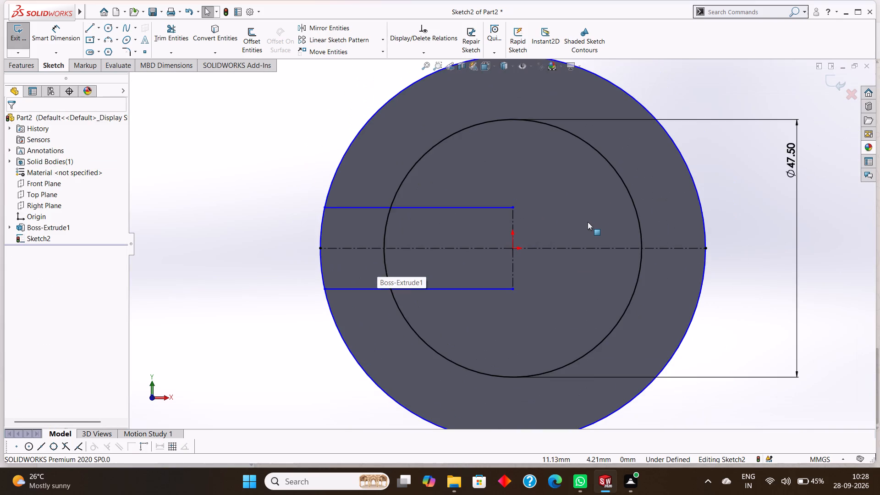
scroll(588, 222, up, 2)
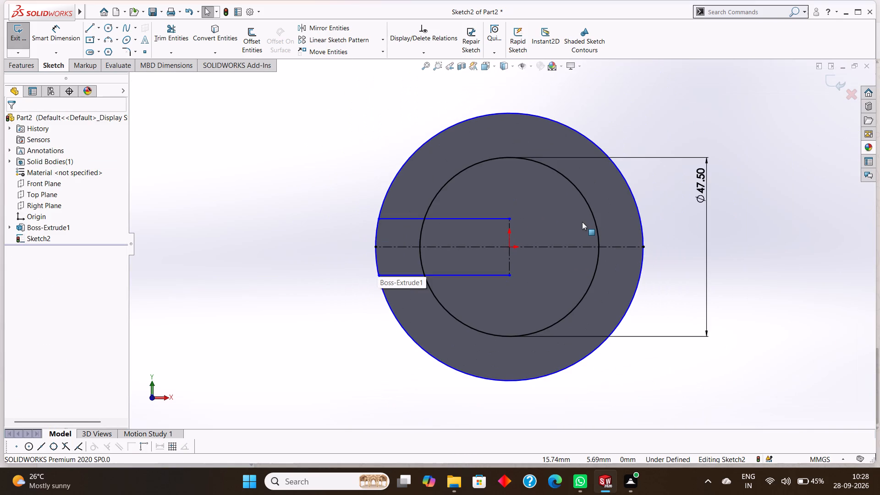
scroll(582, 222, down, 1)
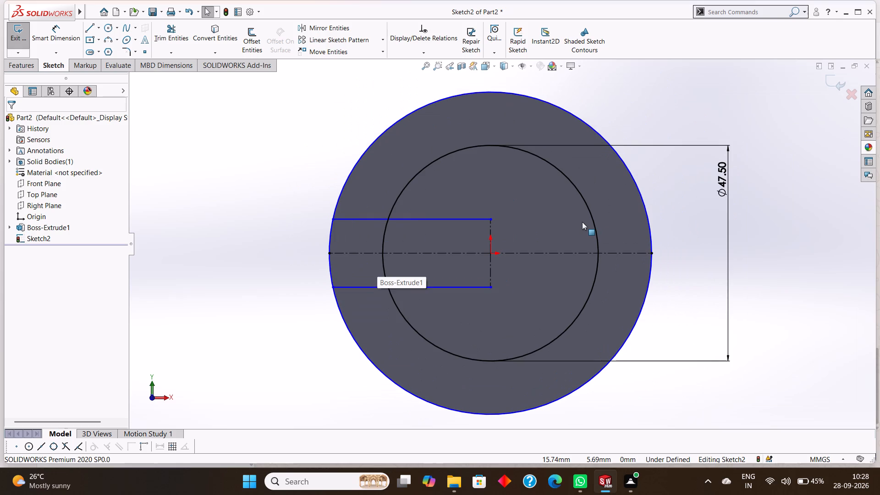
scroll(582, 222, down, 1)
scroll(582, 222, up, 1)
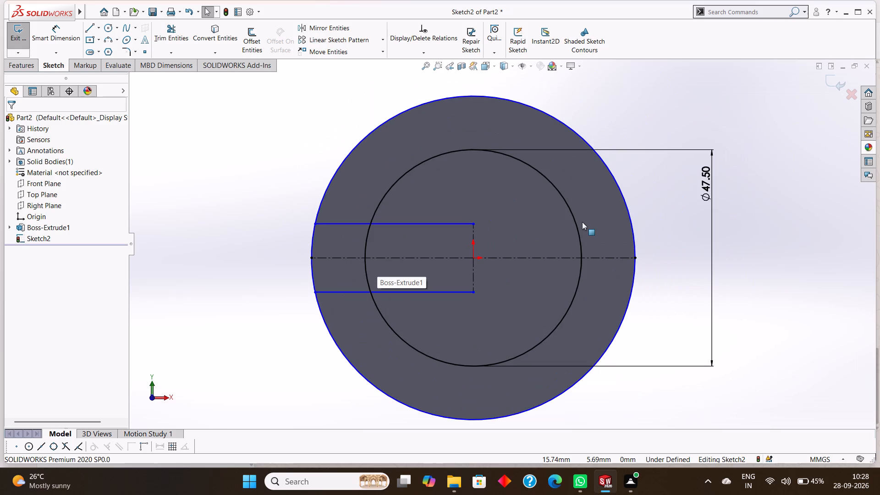
Sketch a circle of 4 mm radius in the upper-left area between the 47.5 mm circle and the outer circle.
click(109, 25)
scroll(404, 224, down, 3)
scroll(354, 166, up, 3)
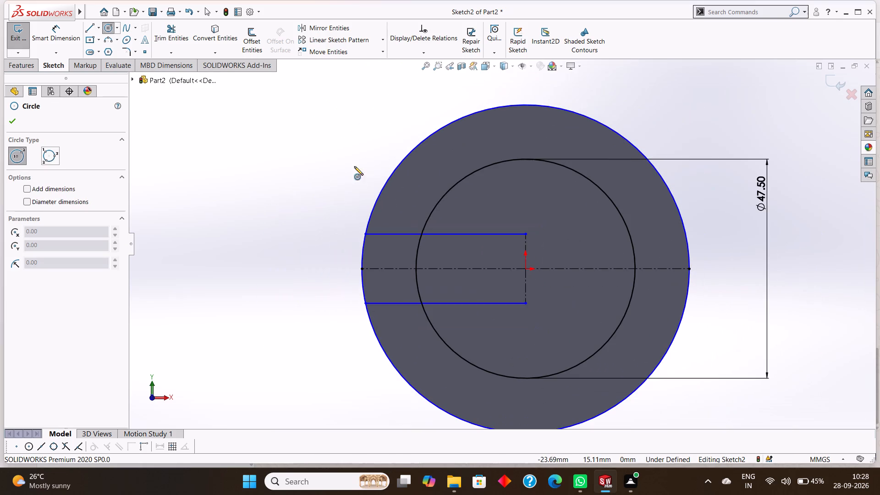
click(407, 187)
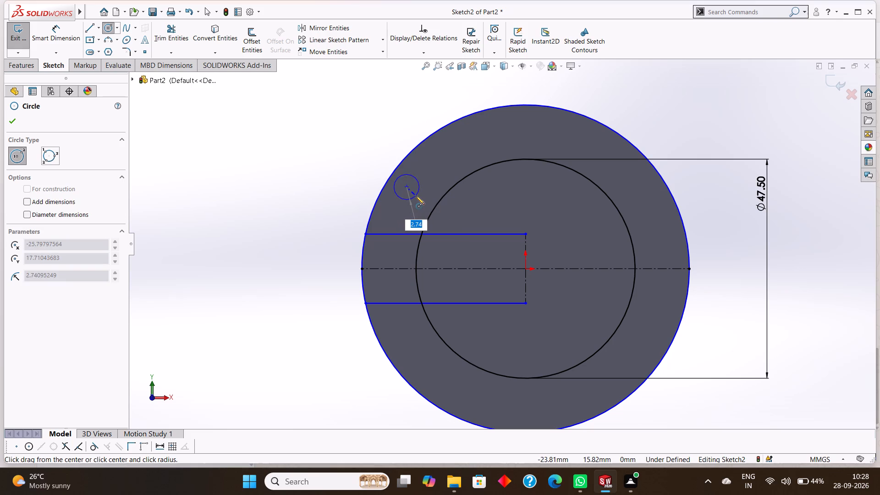
key(4)
key(Return)
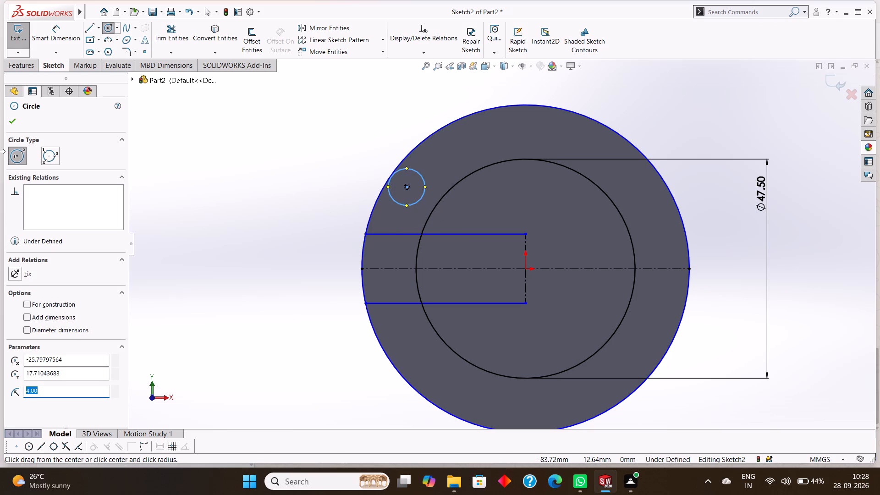
click(12, 122)
Dimension the diameter of the small circle above the two horizontal lines.
click(44, 29)
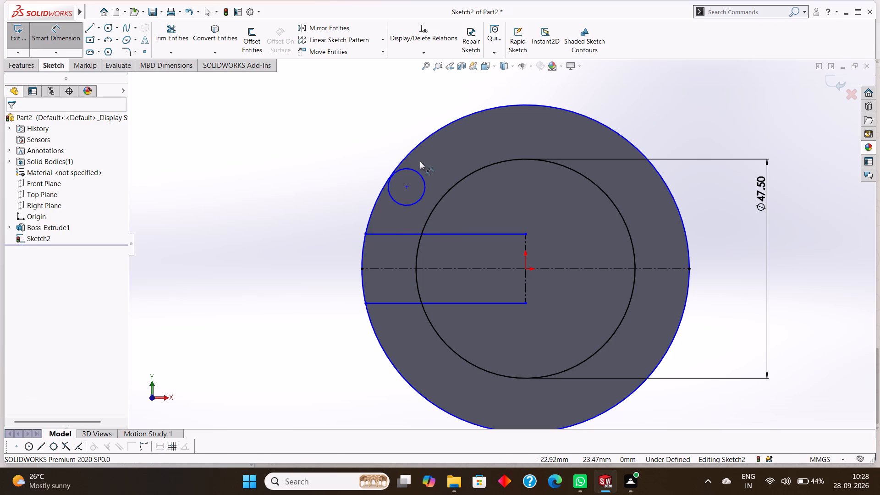
click(415, 170)
click(451, 150)
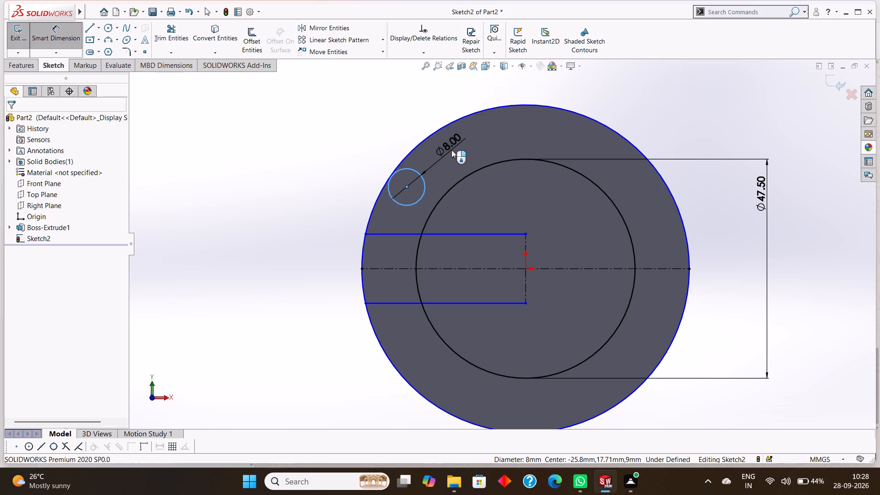
click(407, 137)
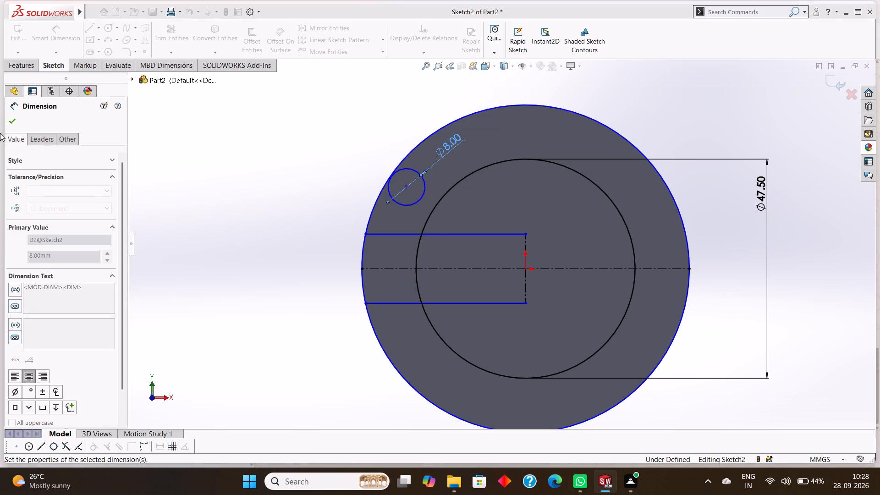
click(9, 119)
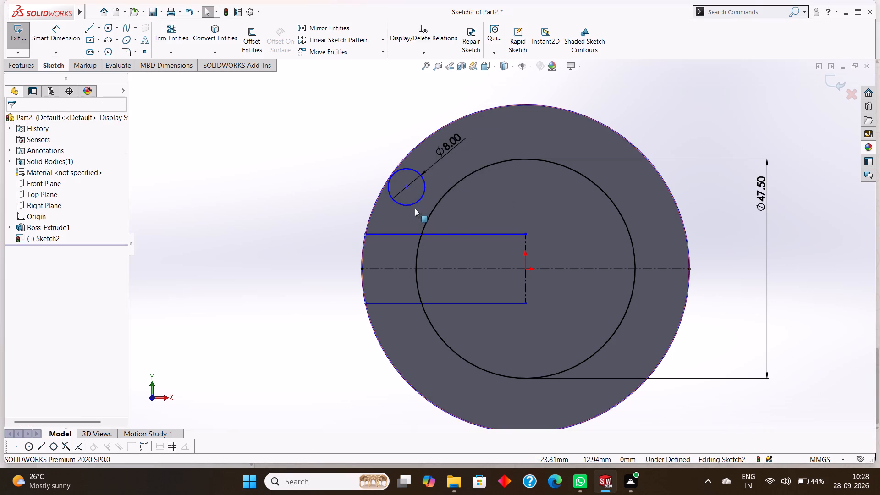
Add a Tangent relation between the small 8 mm circle and the 47.5 mm circle.
click(424, 182)
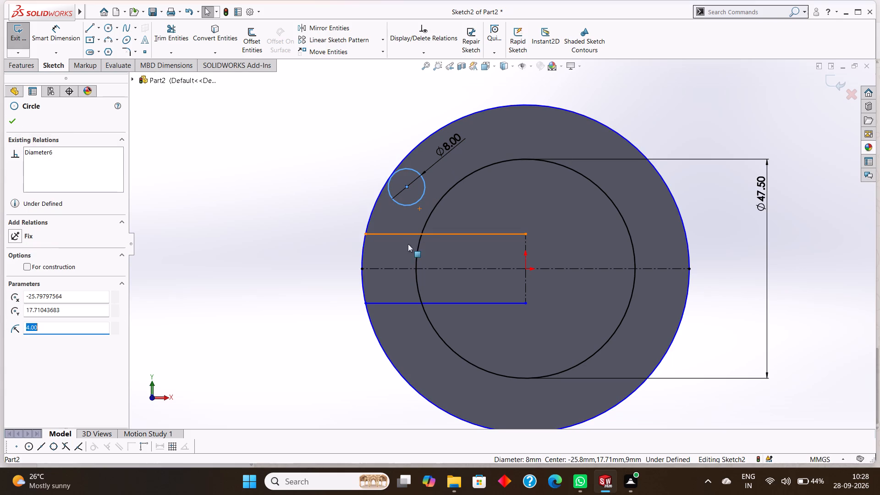
ctrl+click(436, 204)
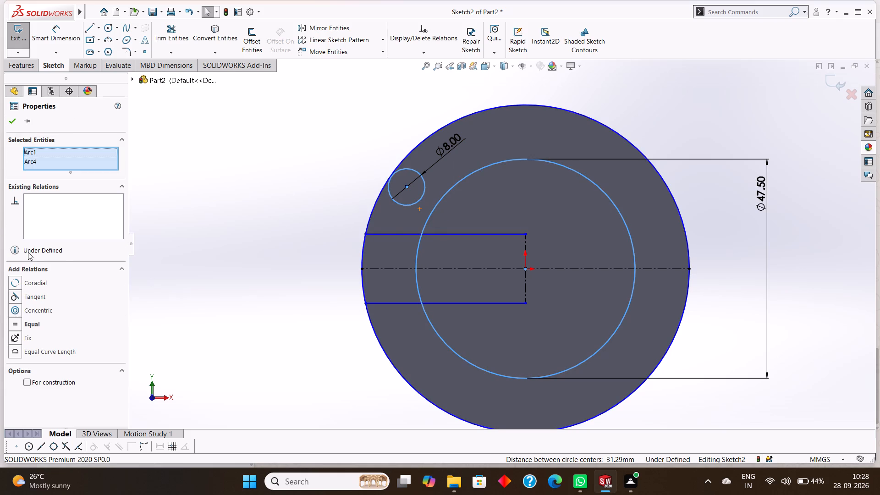
click(43, 296)
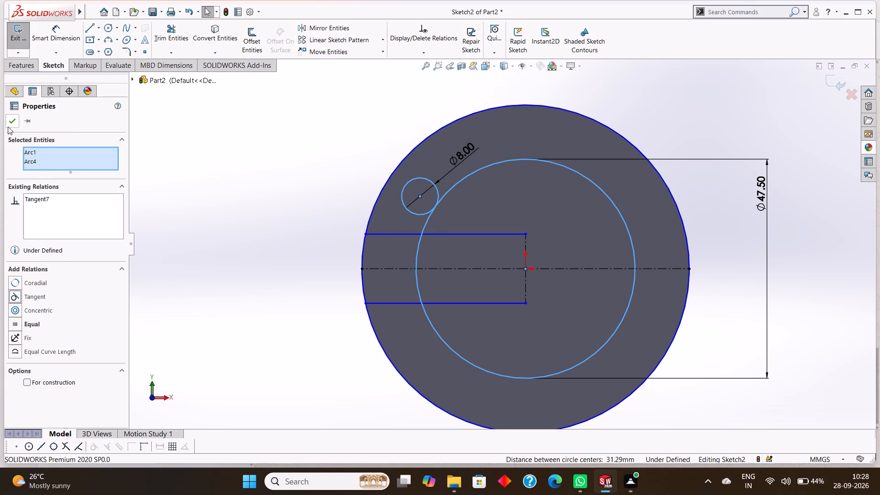
click(8, 125)
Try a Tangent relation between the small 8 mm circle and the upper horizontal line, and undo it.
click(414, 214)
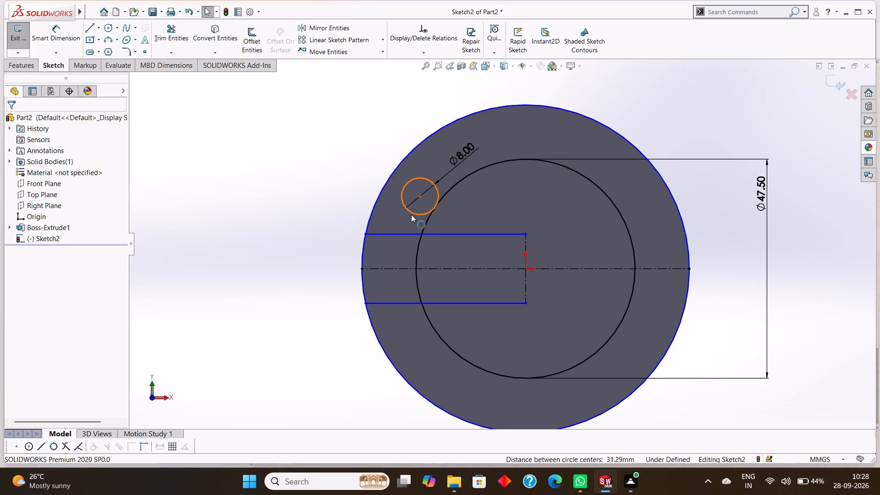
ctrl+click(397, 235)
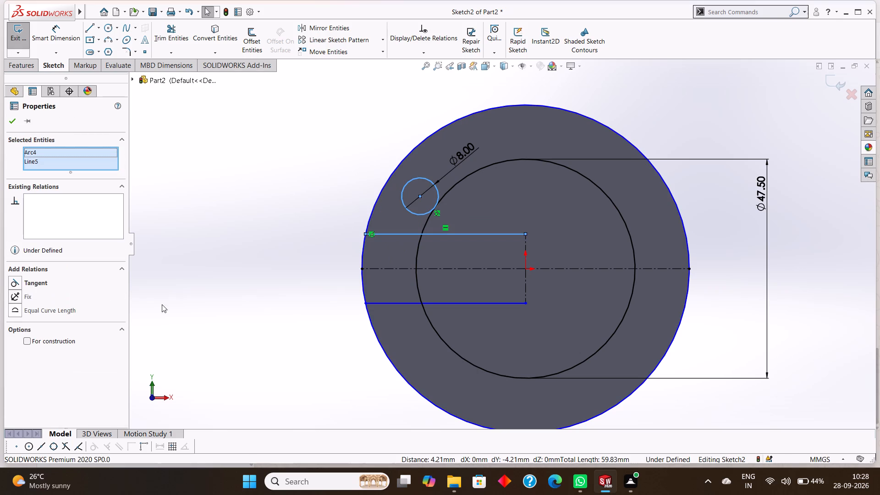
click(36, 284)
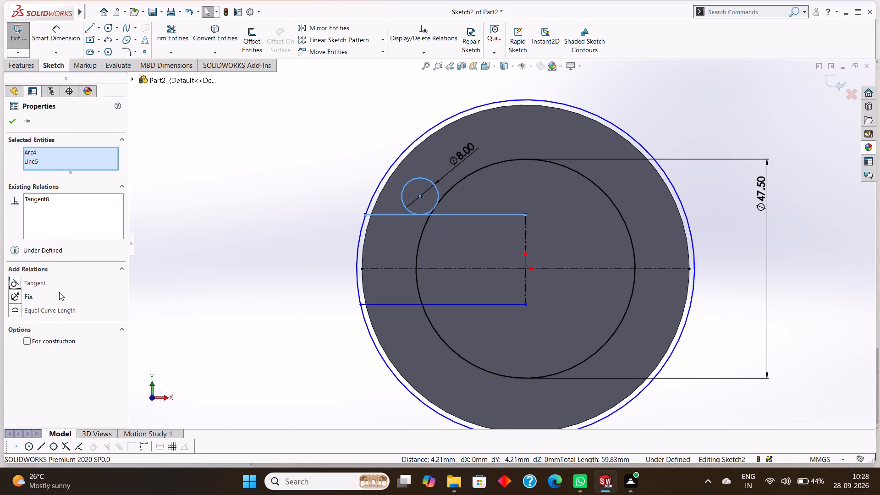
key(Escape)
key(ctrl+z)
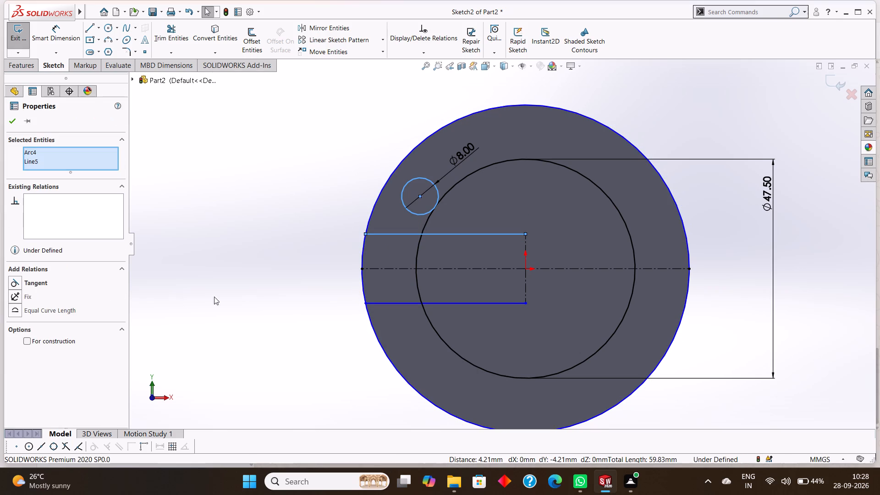
Dimension the vertical distance from the origin to the inner end of the upper horizontal line.
click(49, 35)
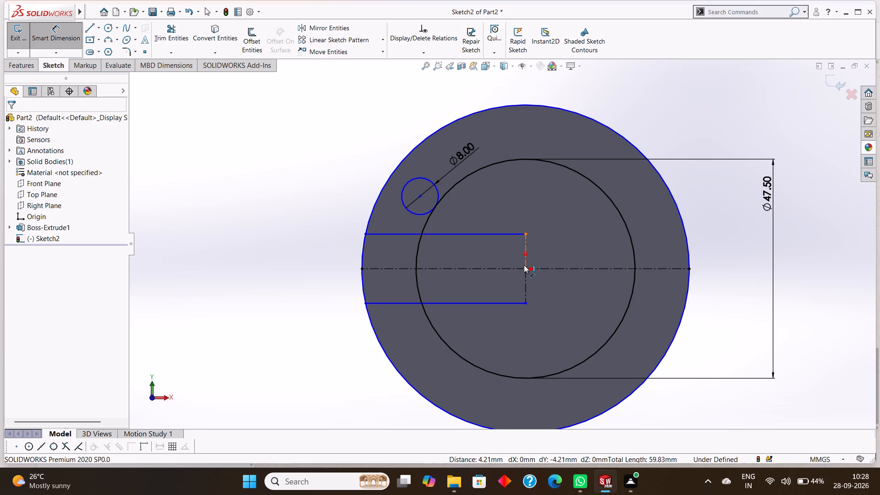
click(527, 267)
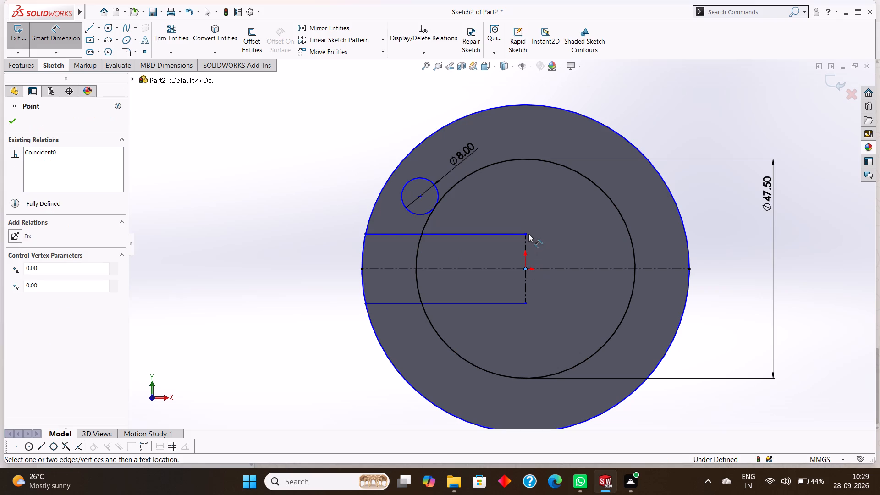
click(528, 233)
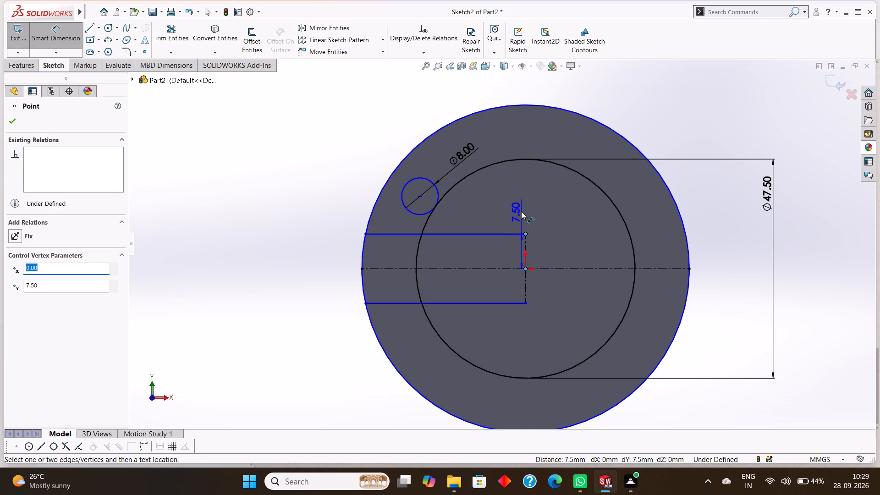
click(553, 239)
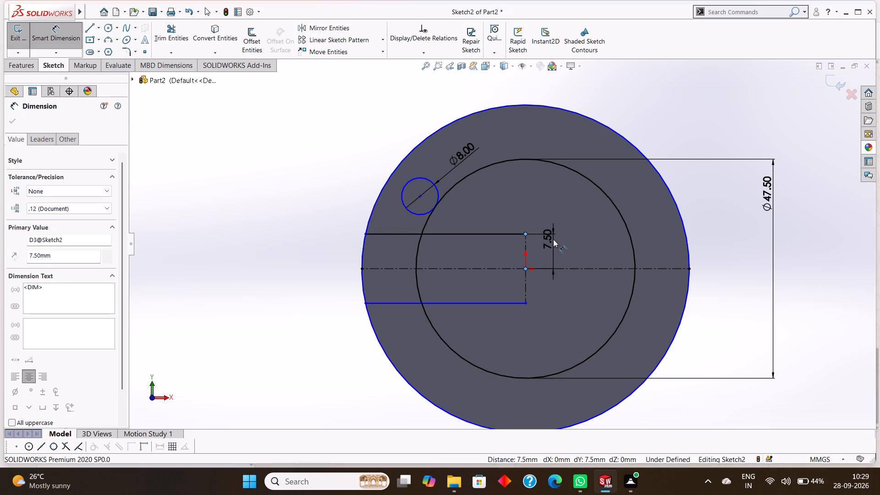
click(518, 226)
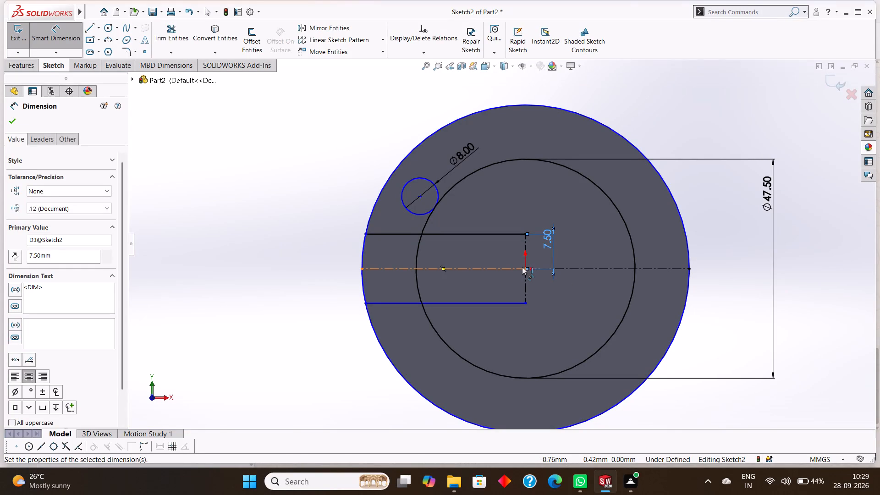
Dimension the vertical distance from the origin to the inner end of the lower horizontal line.
click(524, 268)
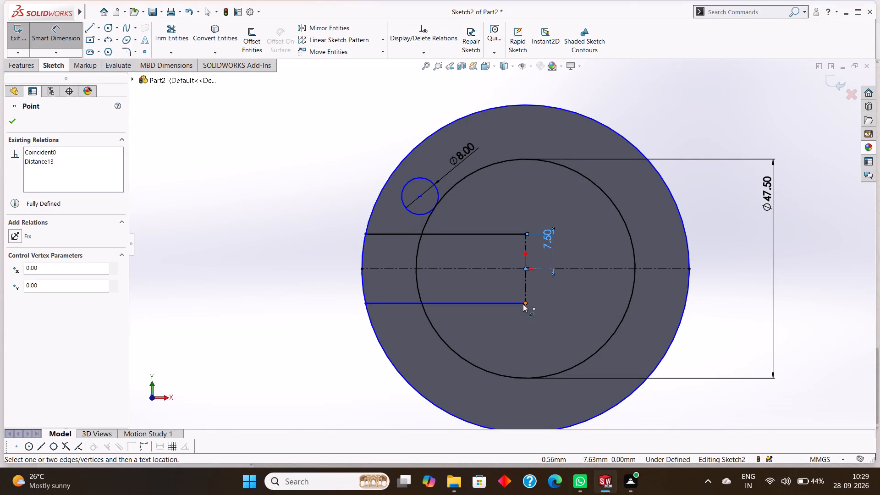
click(523, 304)
click(561, 296)
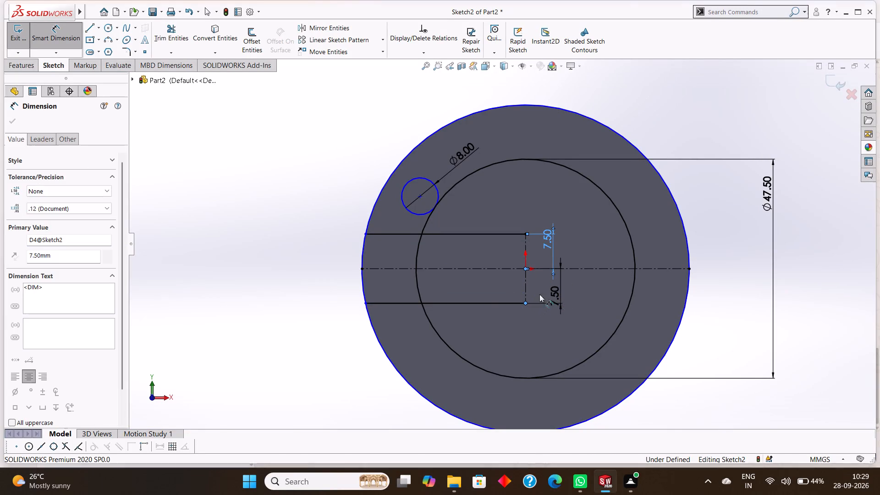
click(522, 283)
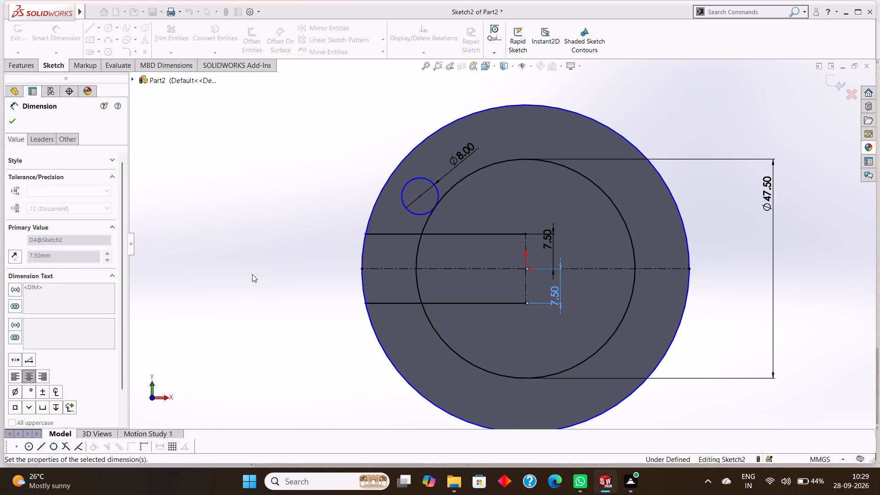
click(16, 127)
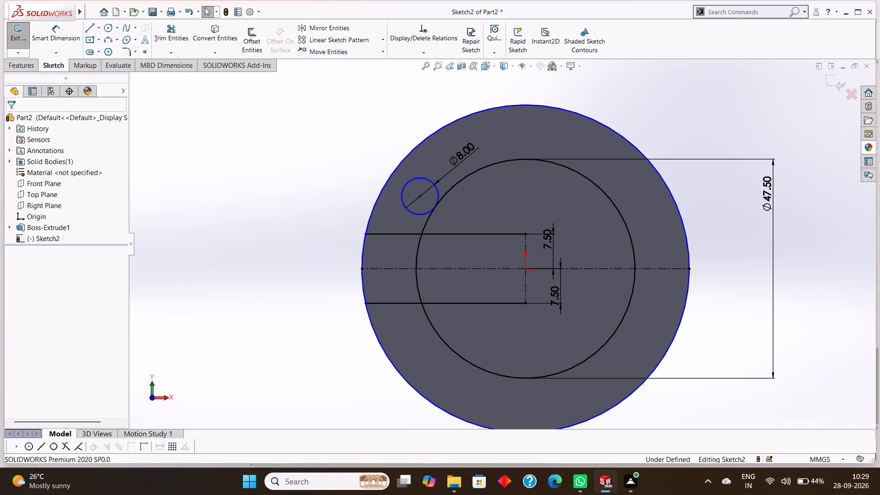
Add a Tangent relation between the small 8 mm circle and the upper horizontal line.
click(413, 180)
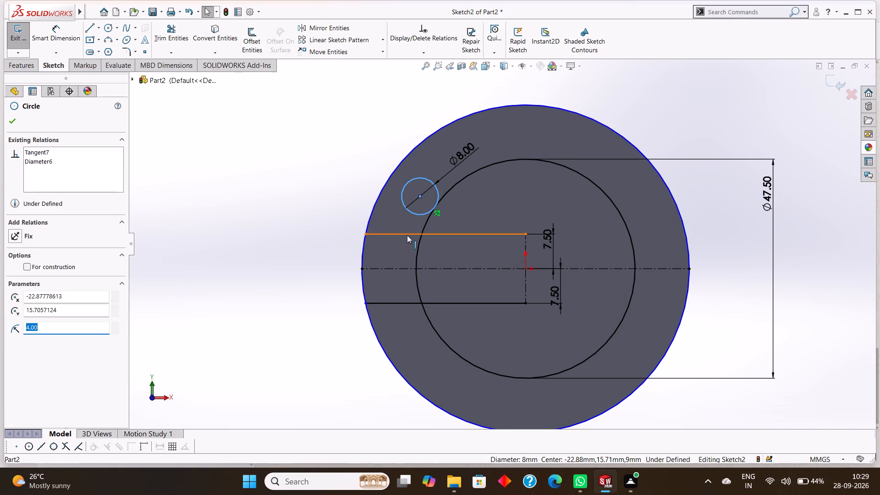
ctrl+click(408, 234)
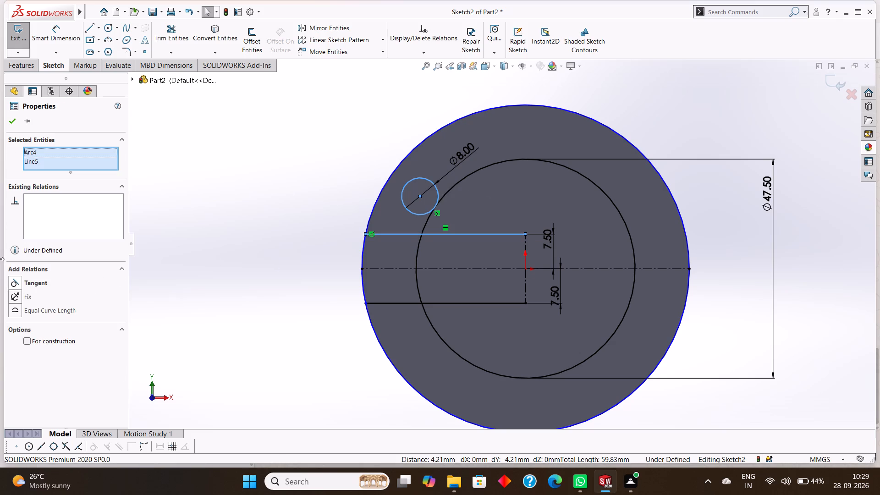
click(30, 280)
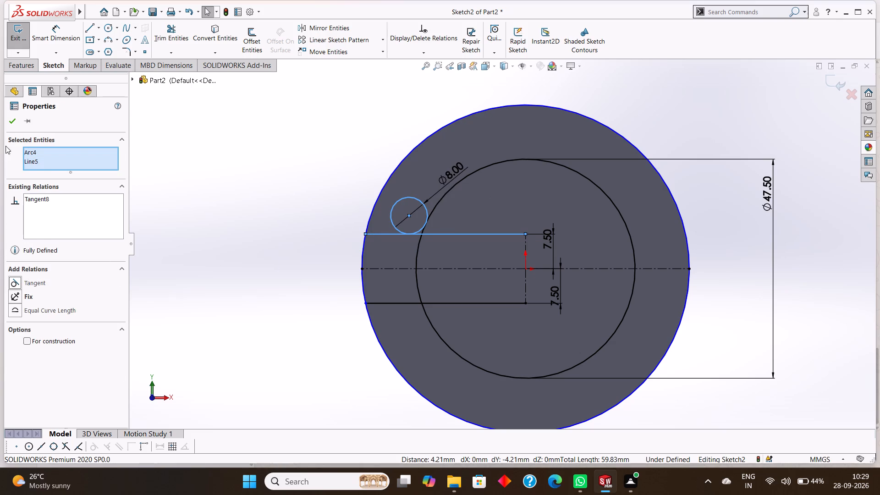
click(15, 125)
Trim the small circle to a fillet arc, removing the 47.5 mm circle and upper line pieces between its tangent points.
click(159, 32)
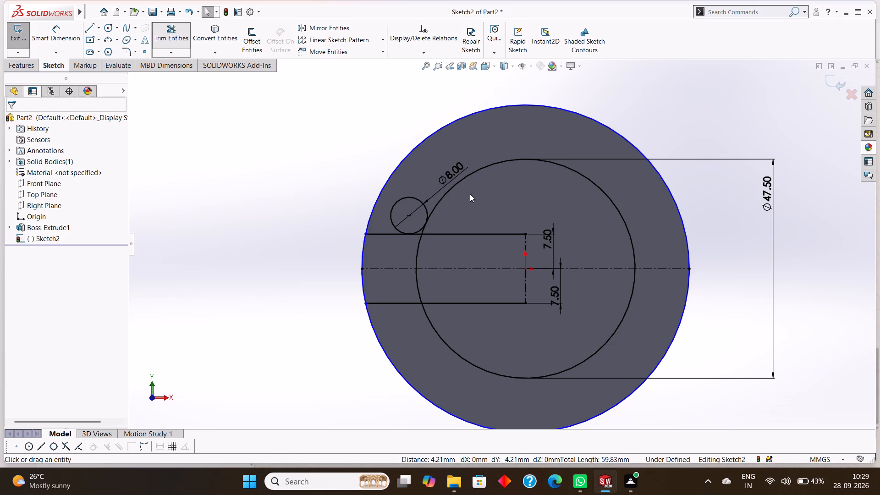
click(408, 198)
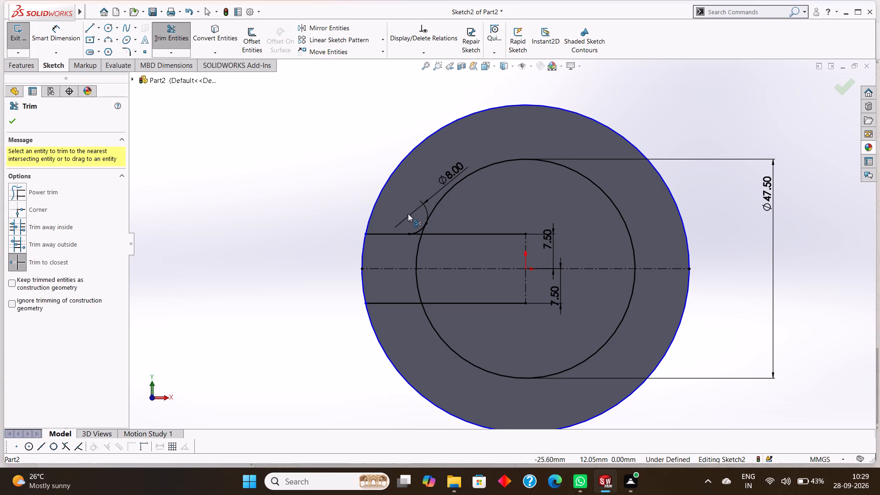
scroll(409, 215, down, 3)
scroll(455, 273, down, 4)
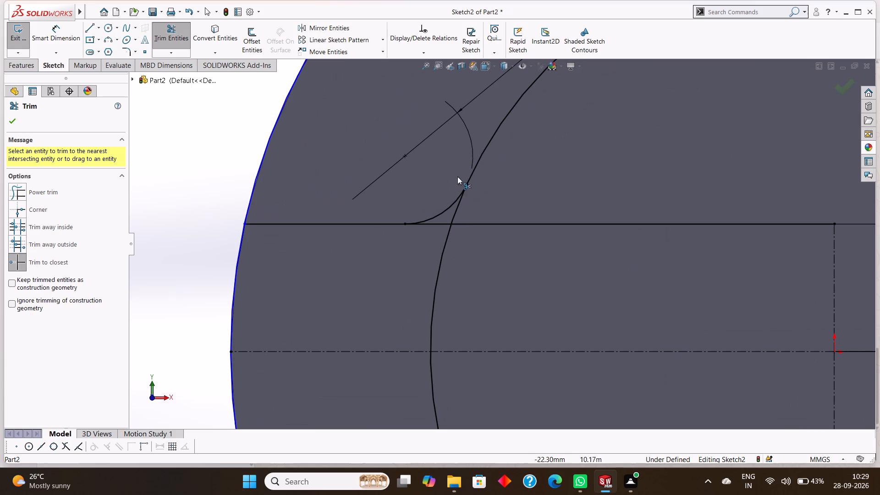
scroll(504, 193, up, 5)
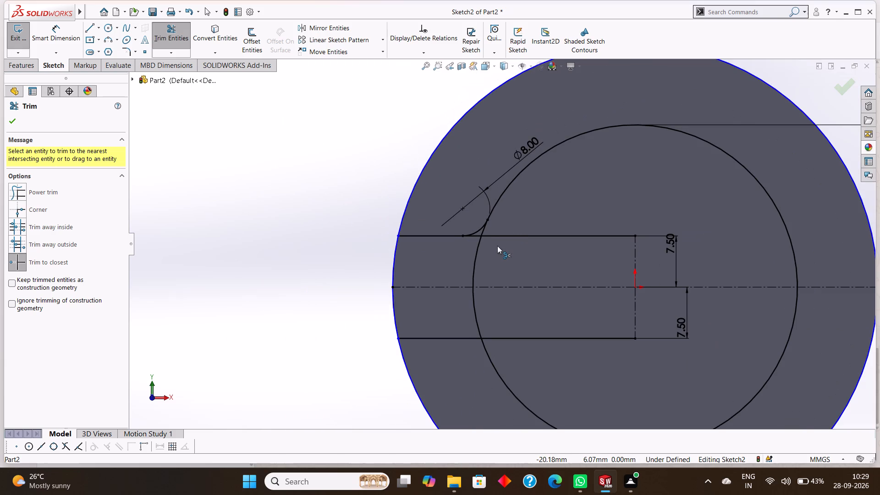
scroll(497, 246, down, 1)
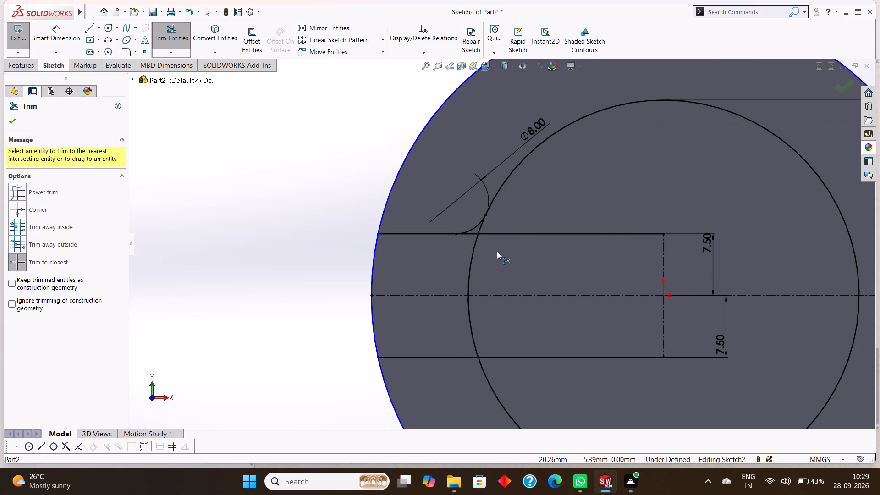
scroll(496, 252, down, 3)
click(470, 205)
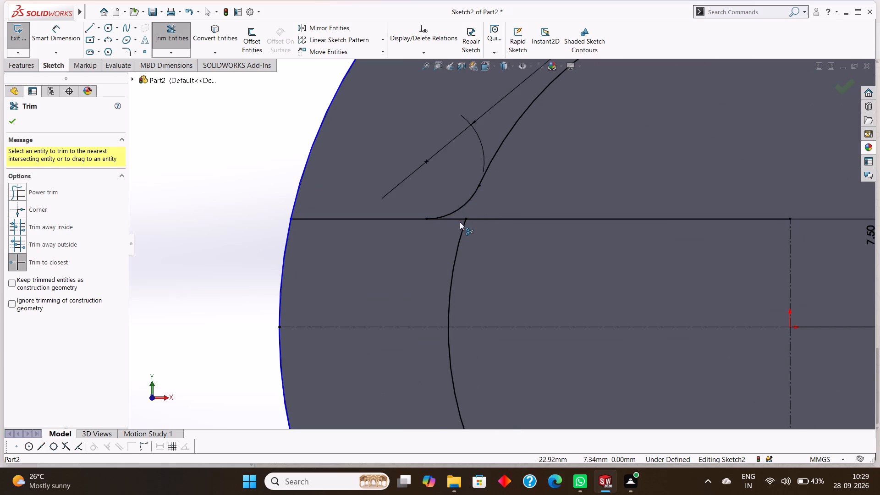
click(455, 218)
scroll(455, 218, up, 3)
scroll(555, 203, up, 2)
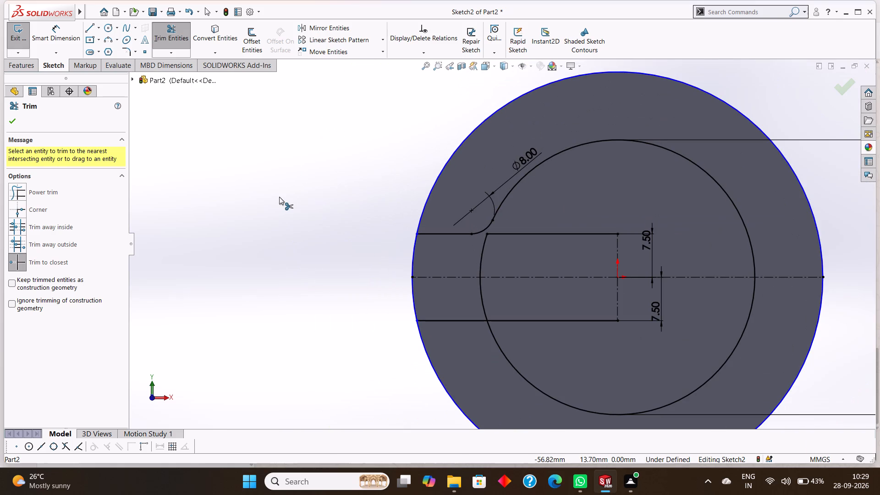
click(11, 122)
Sketch a circle of 4 mm radius below the lower horizontal line, between the 47.5 mm circle and the outer circle.
click(106, 27)
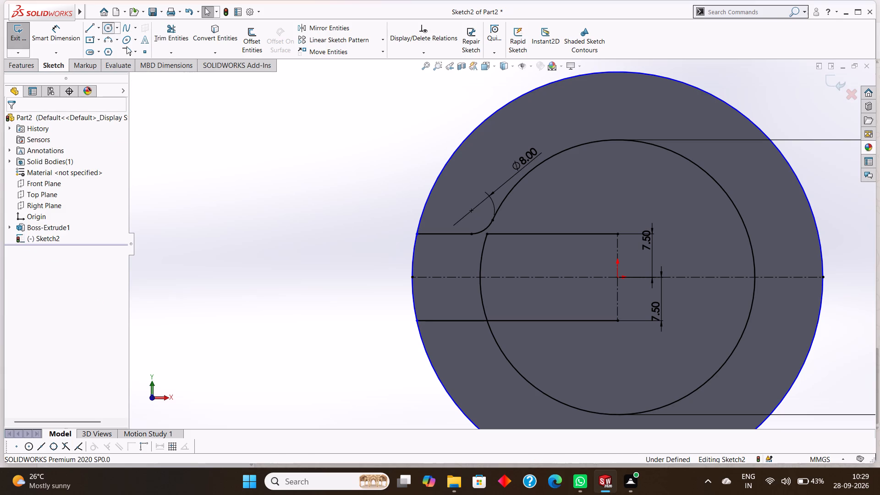
scroll(452, 326, down, 3)
scroll(495, 339, up, 4)
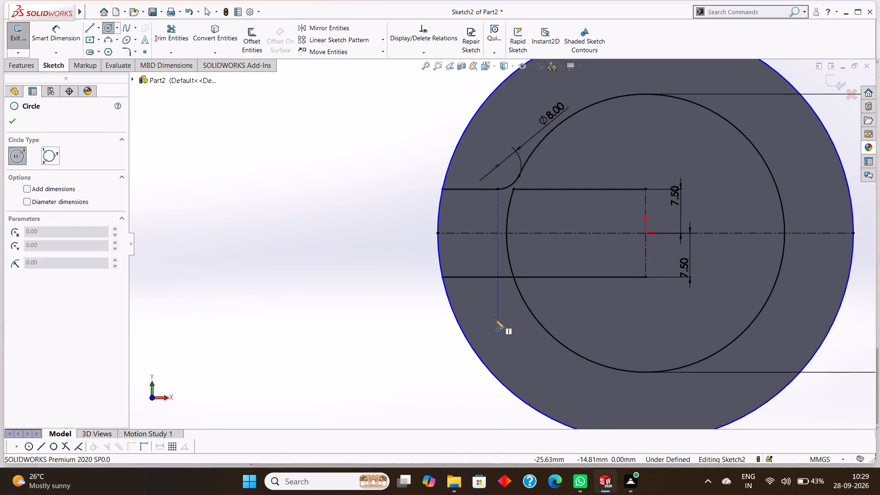
click(495, 319)
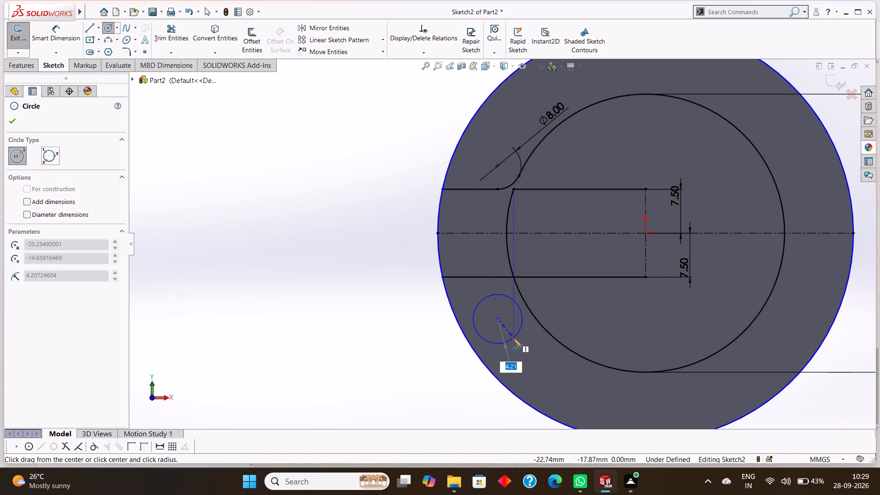
key(4)
key(Return)
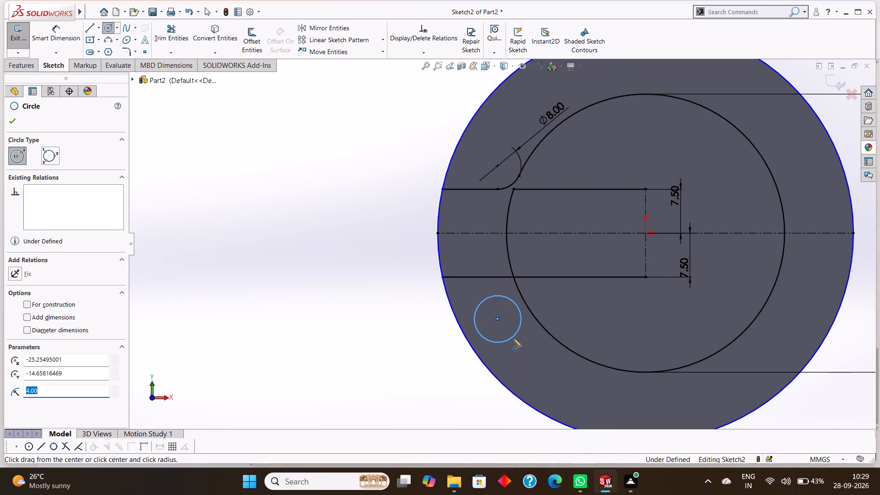
click(9, 125)
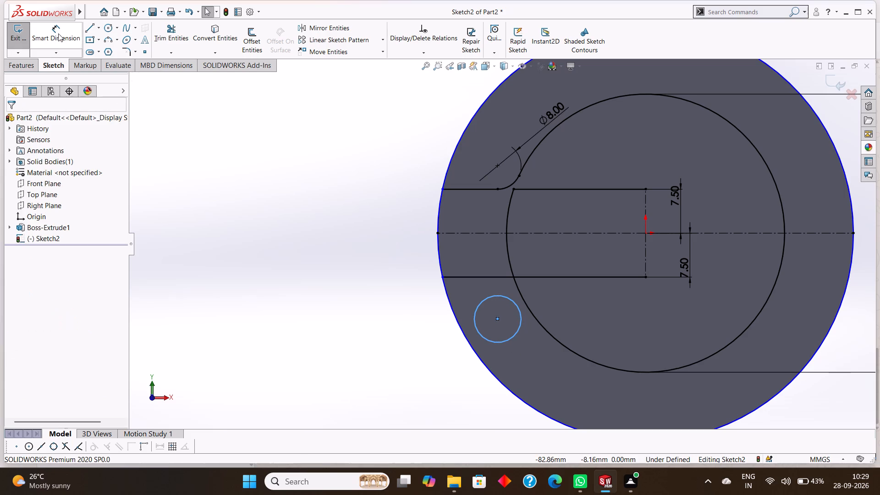
Dimension the diameter of the small circle below the lower horizontal line.
click(58, 33)
click(517, 333)
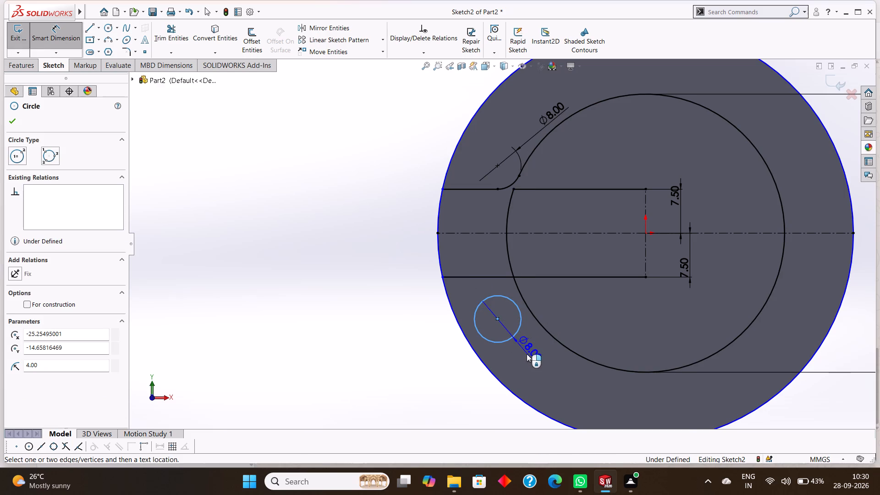
click(532, 363)
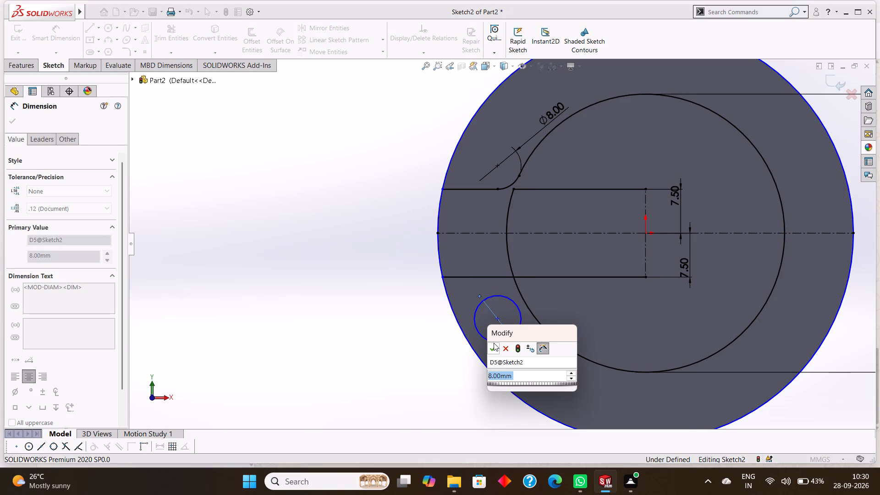
click(494, 343)
click(7, 125)
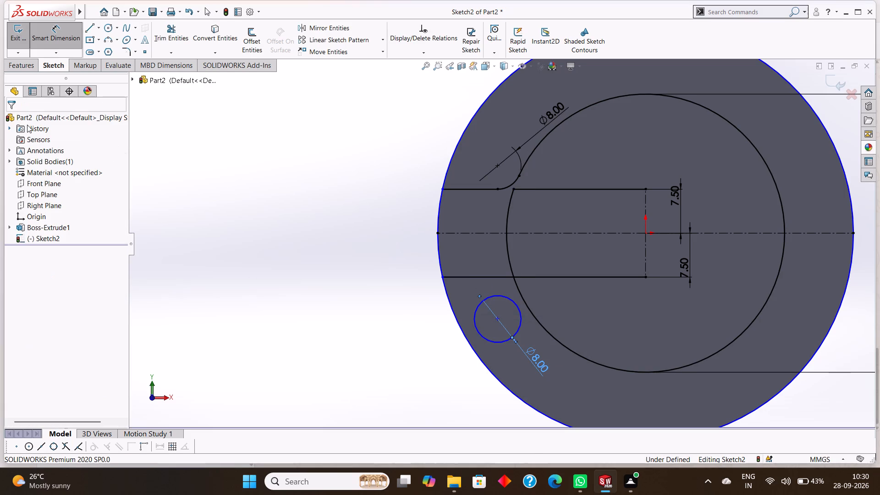
key(Escape)
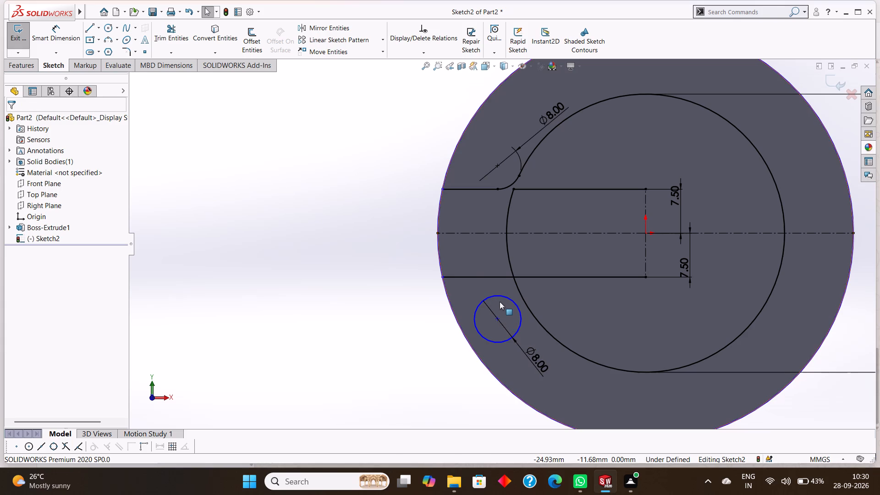
Add a Tangent relation between the lower small circle and the 47.5 mm circle.
click(499, 298)
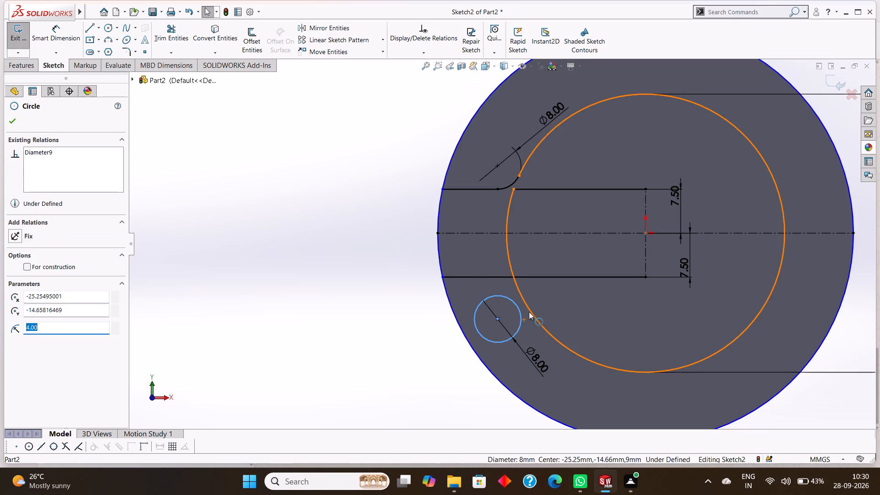
ctrl+click(529, 312)
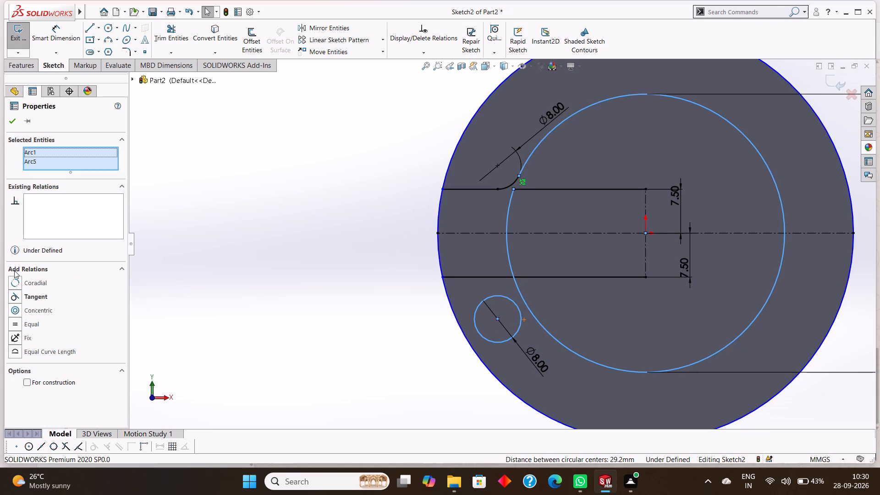
click(37, 297)
click(5, 116)
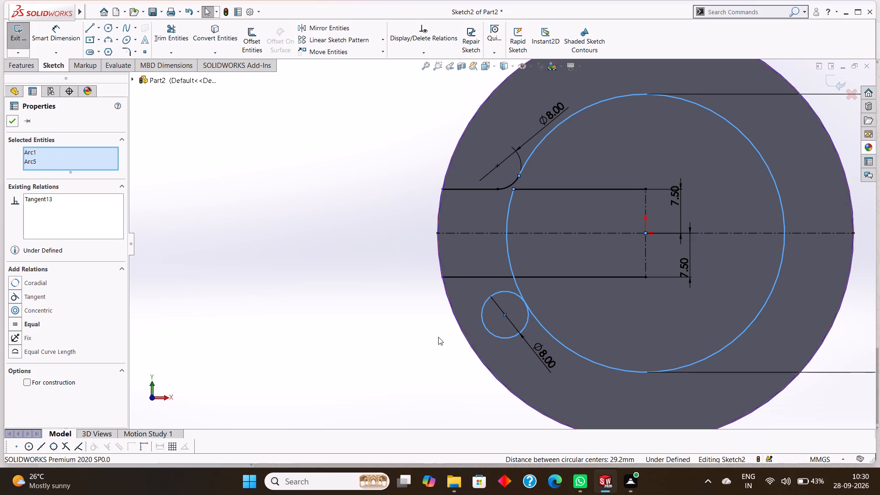
Add a Tangent relation between the lower small circle and the lower horizontal line.
key(Escape)
click(502, 293)
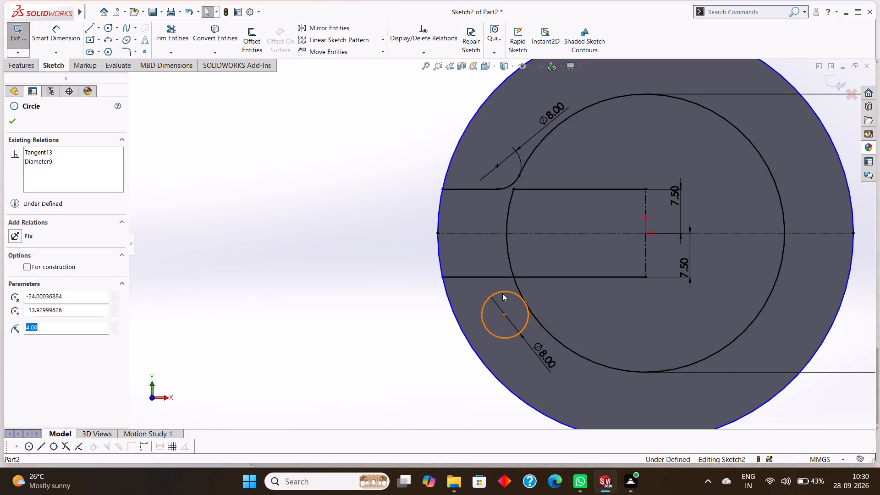
ctrl+click(497, 275)
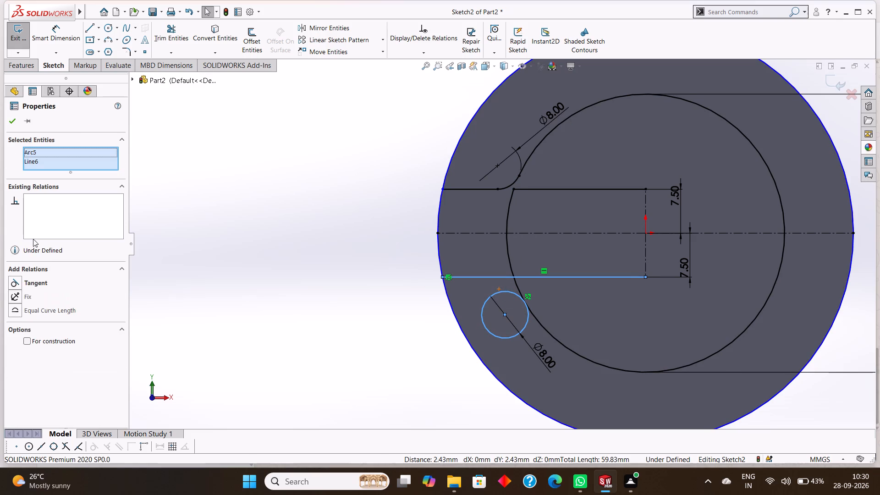
click(33, 281)
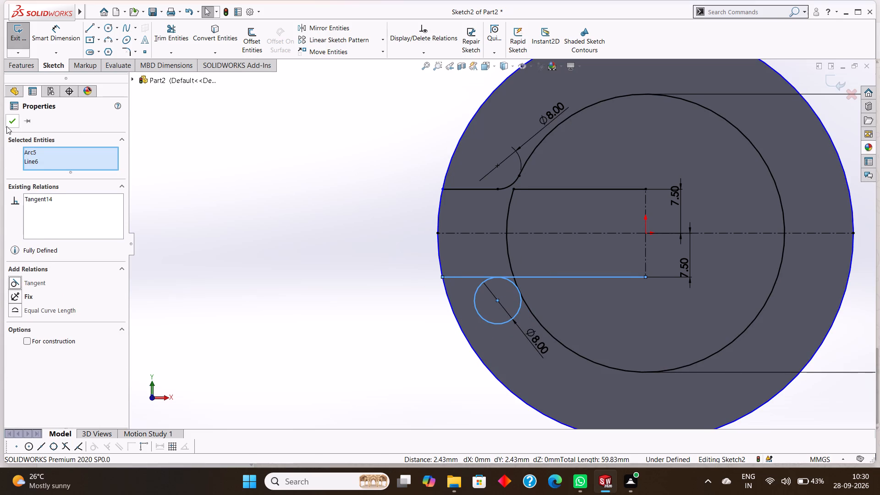
click(6, 126)
Trim the lower small circle to a fillet arc, removing the 47.5 mm circle and lower line pieces between its tangent points.
click(156, 29)
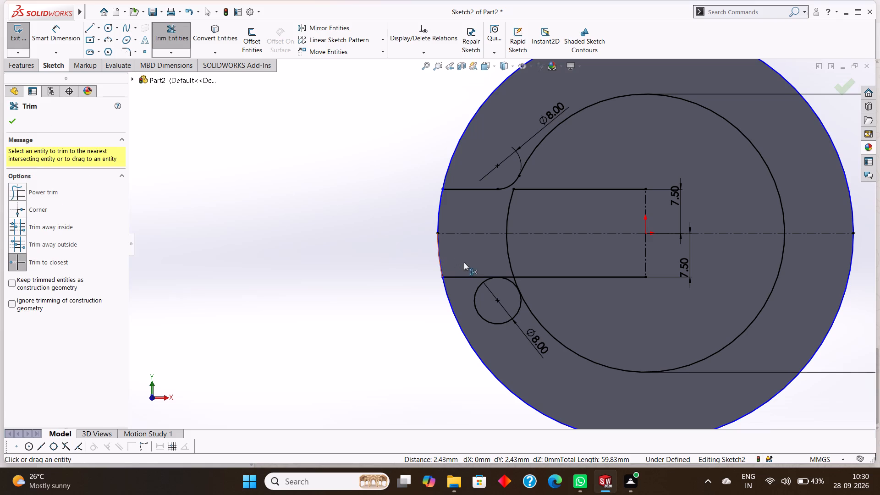
click(475, 297)
scroll(522, 297, down, 6)
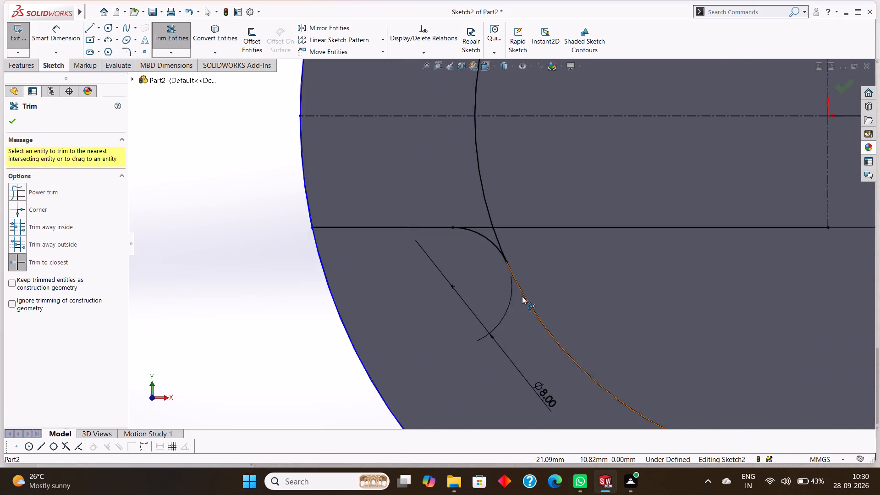
scroll(501, 239, down, 4)
click(480, 207)
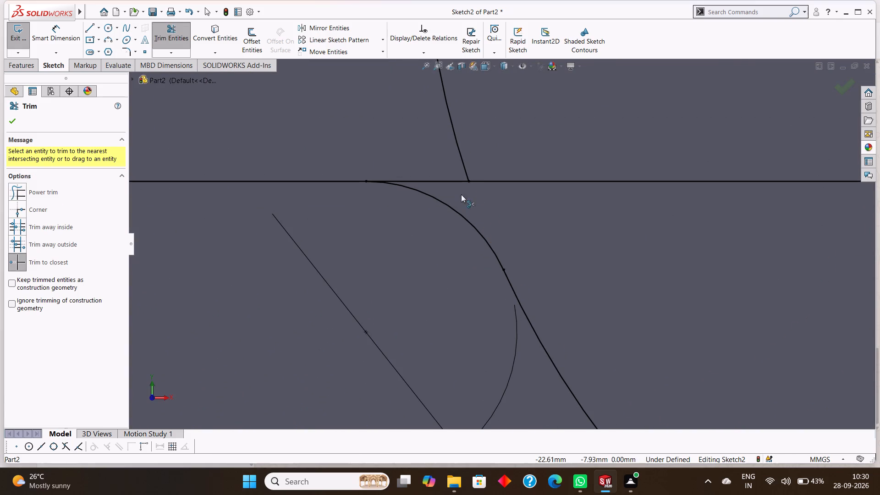
click(450, 181)
scroll(437, 261, up, 10)
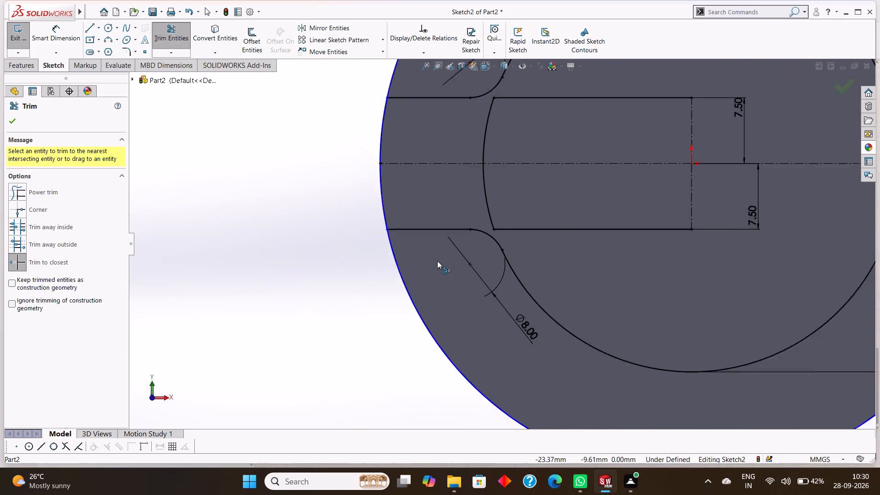
scroll(437, 261, up, 1)
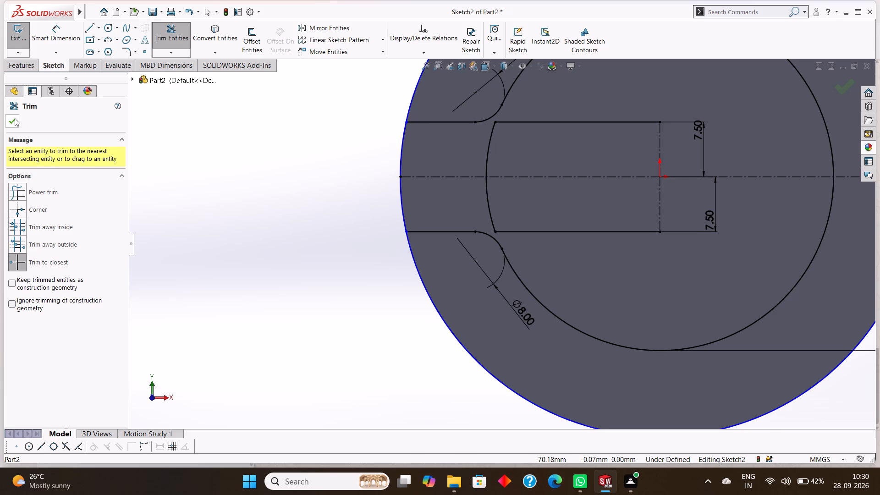
click(15, 119)
Offset the right half of the horizontal centerline by 7.5 mm in both directions.
scroll(492, 269, up, 1)
scroll(501, 214, up, 1)
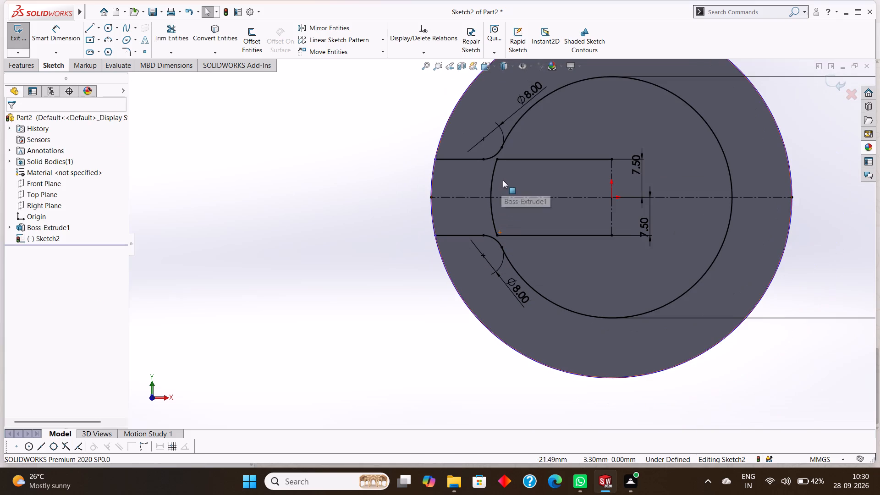
scroll(533, 172, down, 2)
scroll(533, 172, up, 2)
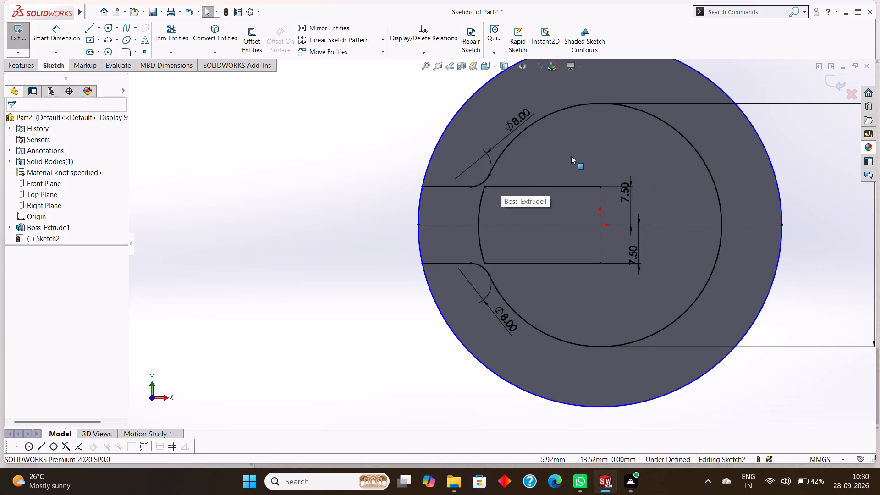
scroll(571, 156, up, 1)
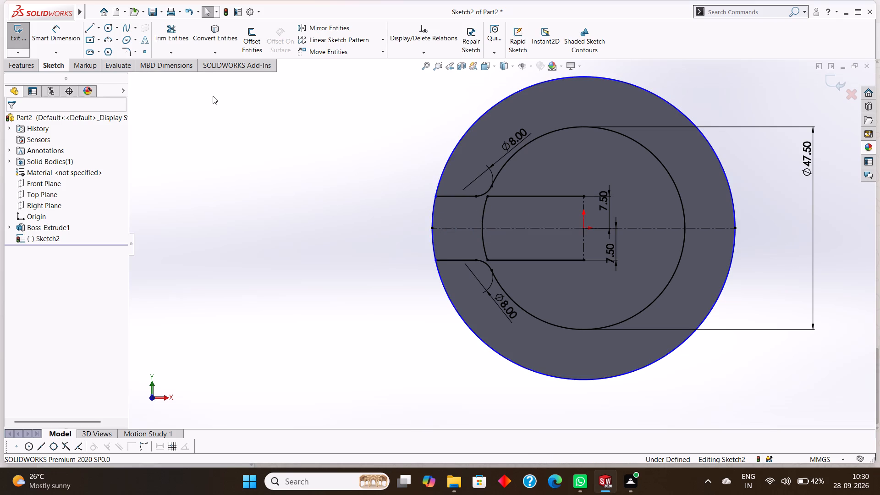
click(650, 226)
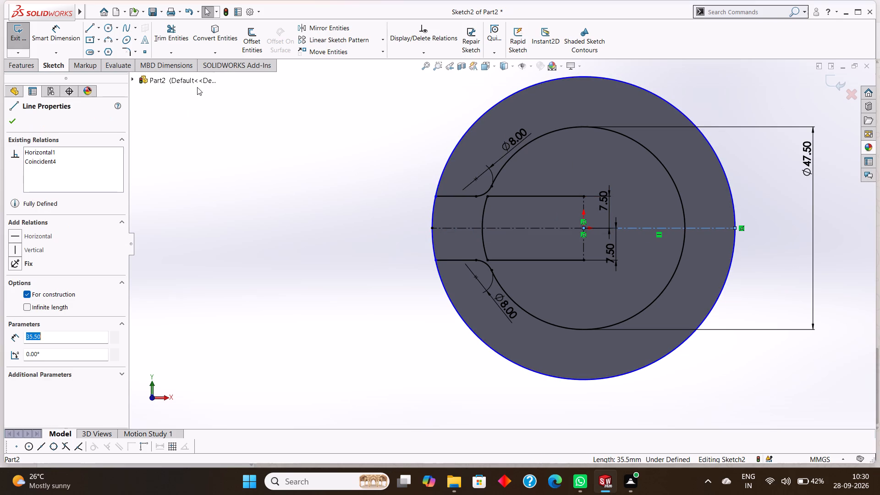
click(247, 41)
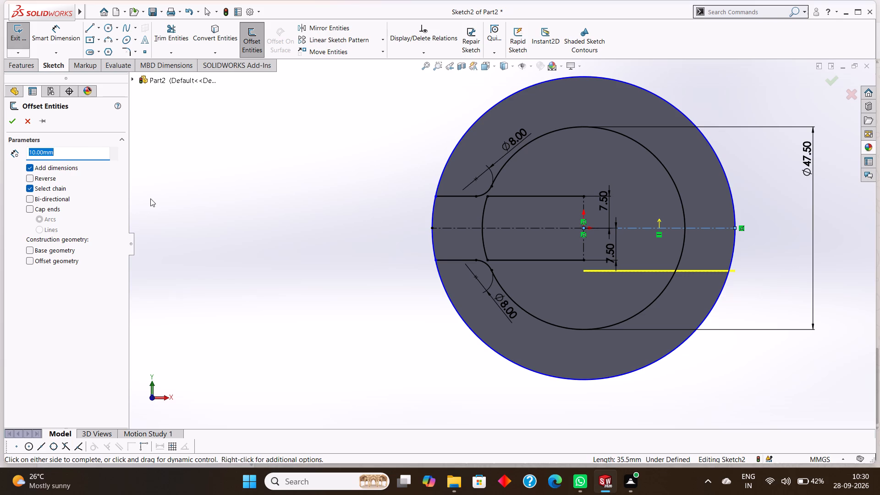
key(BackSpace)
text(7.5)
key(Return)
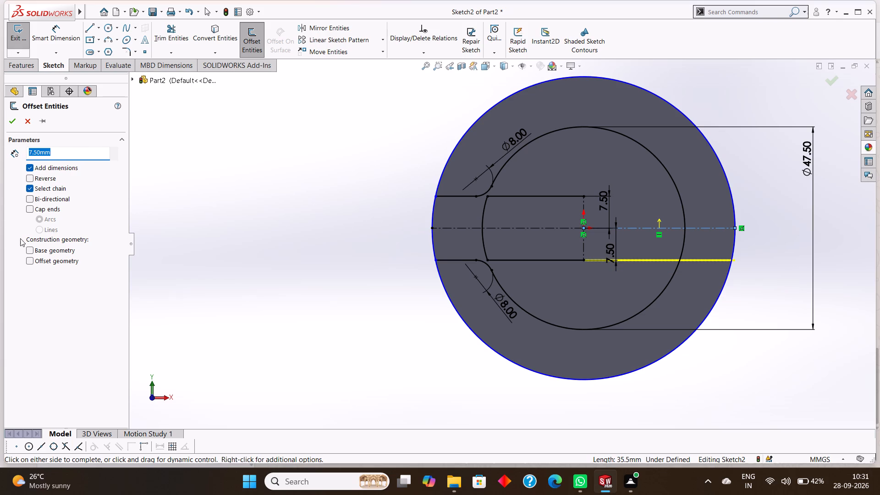
click(31, 198)
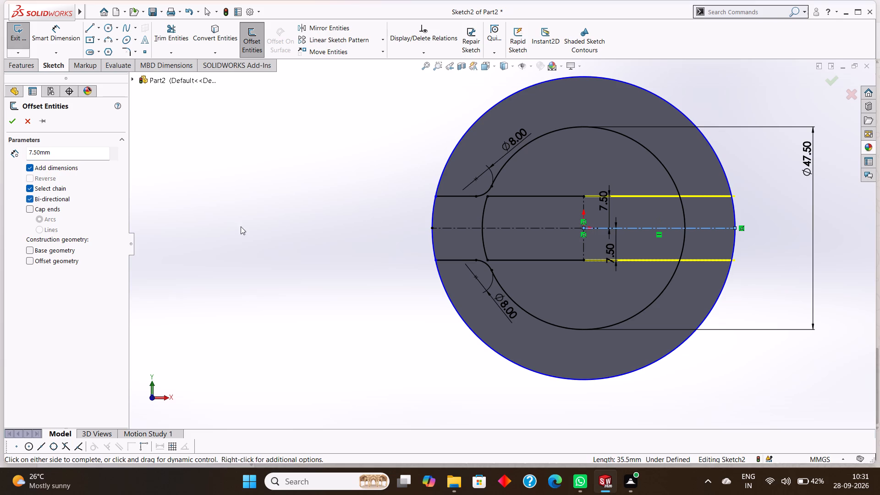
click(9, 125)
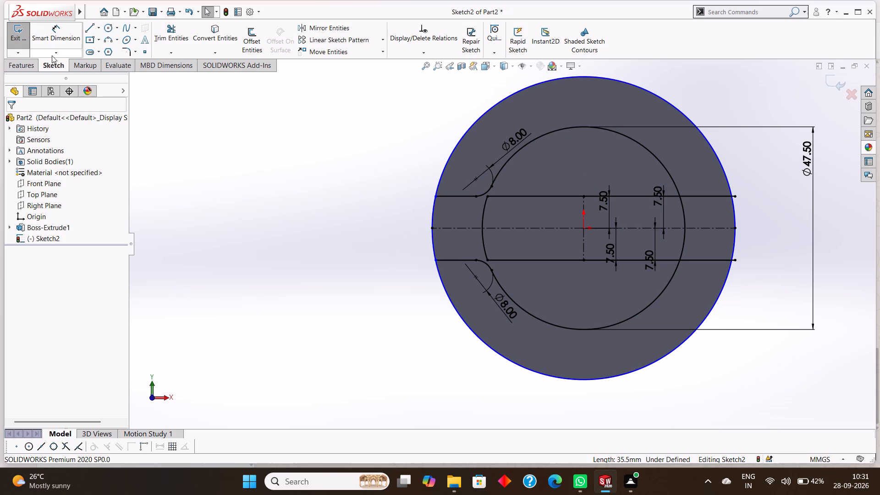
Sketch a circle of 4 mm radius above the upper right offset line, between the 47.5 mm circle and the outer circle.
click(104, 27)
scroll(690, 189, down, 4)
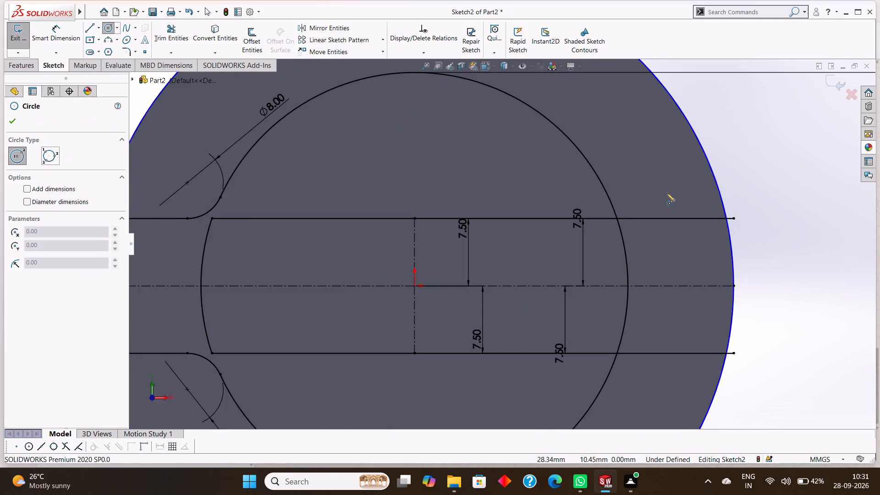
scroll(649, 195, up, 4)
click(577, 214)
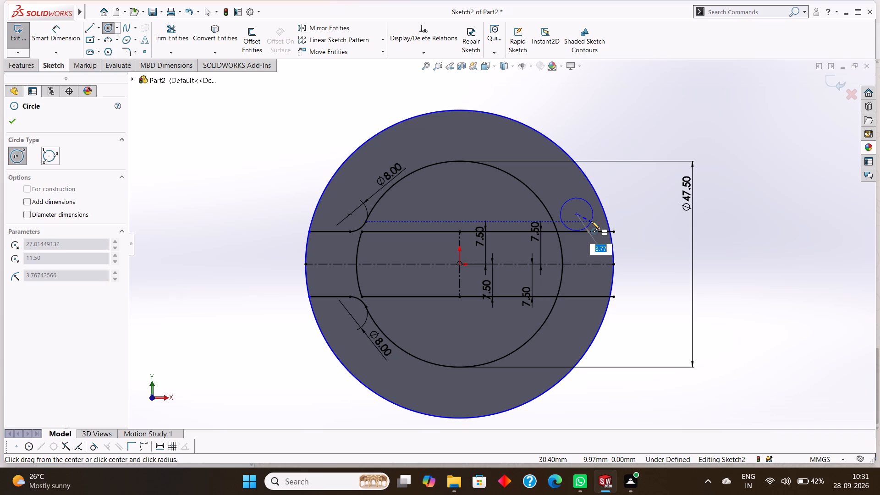
key(4)
key(Return)
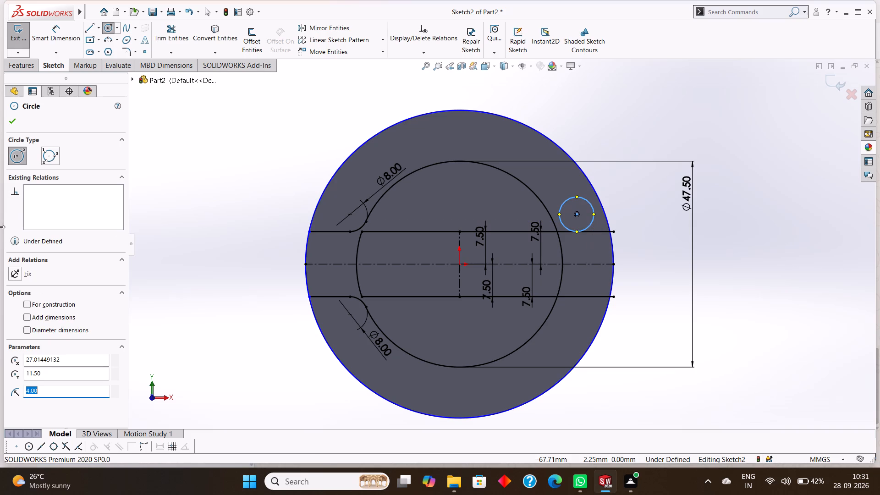
click(11, 119)
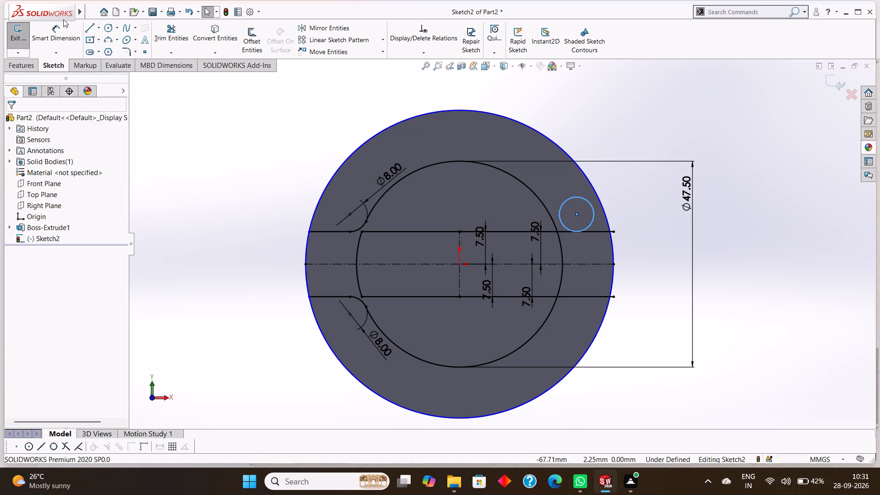
Dimension the diameter of the small circle above the upper right offset line.
click(58, 26)
click(571, 196)
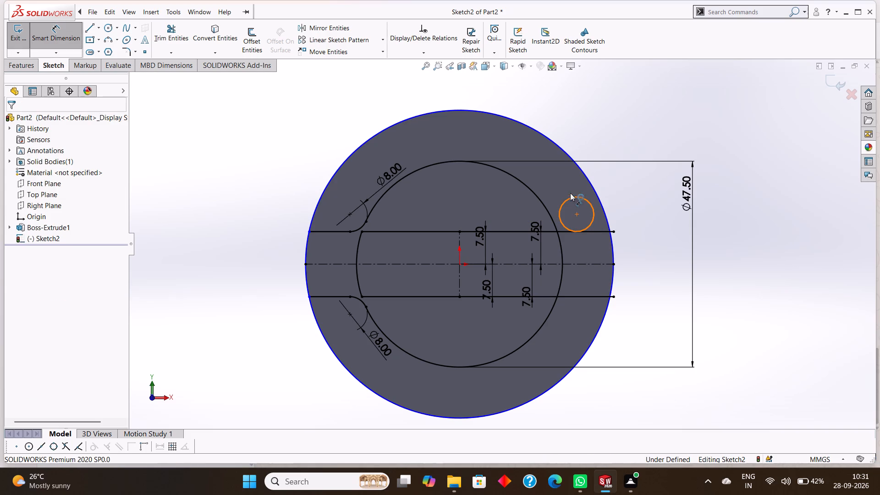
click(568, 178)
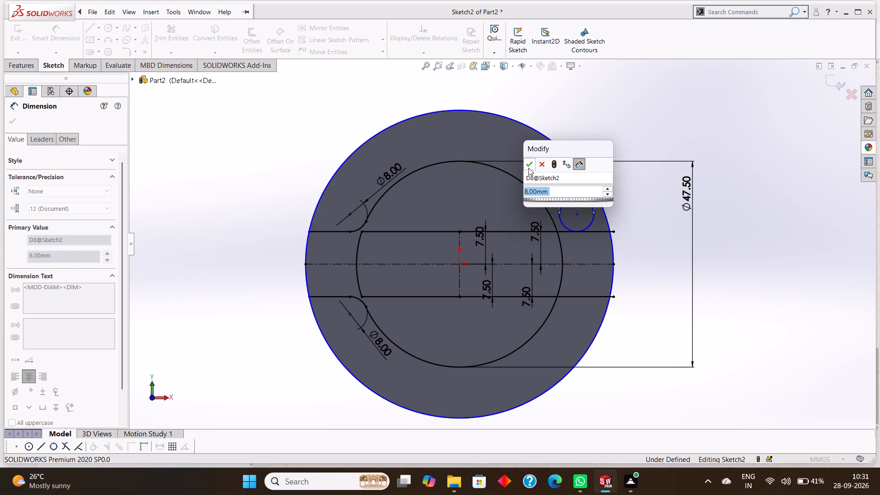
click(528, 167)
click(13, 120)
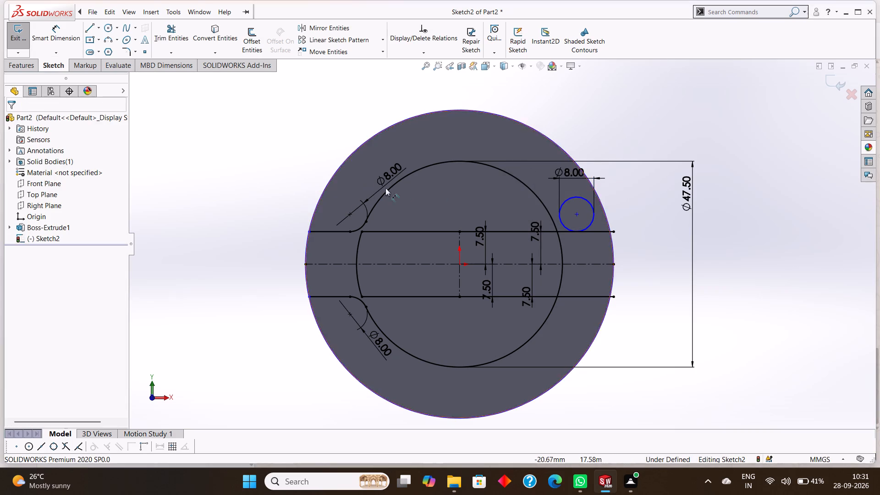
Add a Tangent relation between the upper right small circle and the upper right offset line.
click(572, 198)
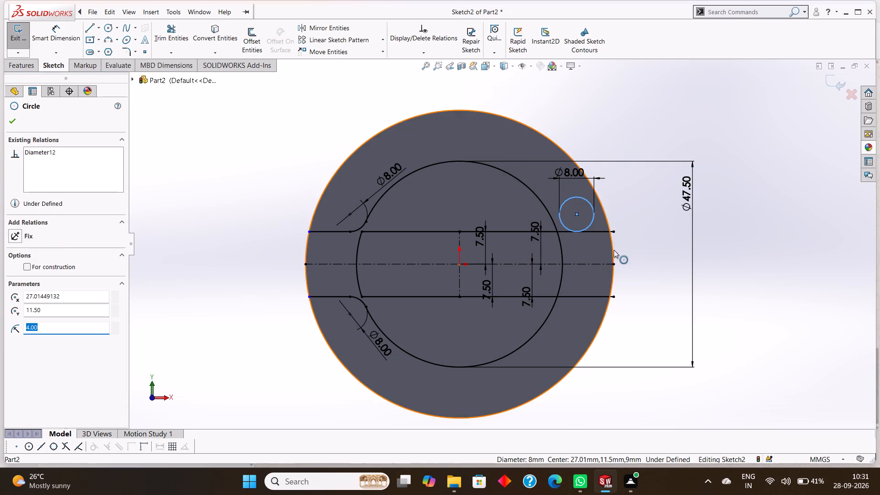
ctrl+click(597, 231)
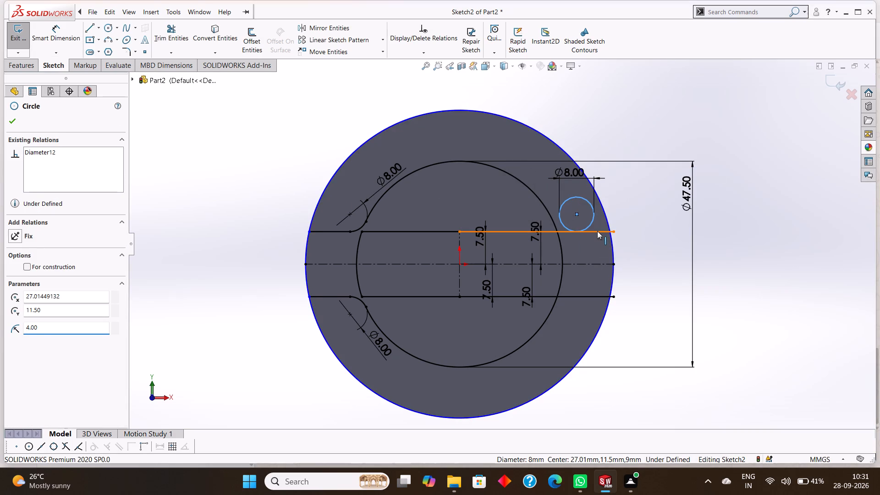
click(40, 281)
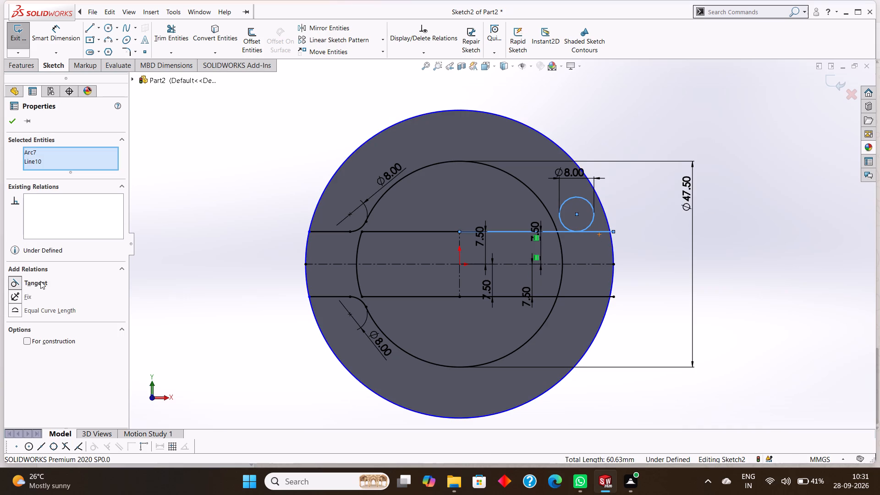
click(14, 123)
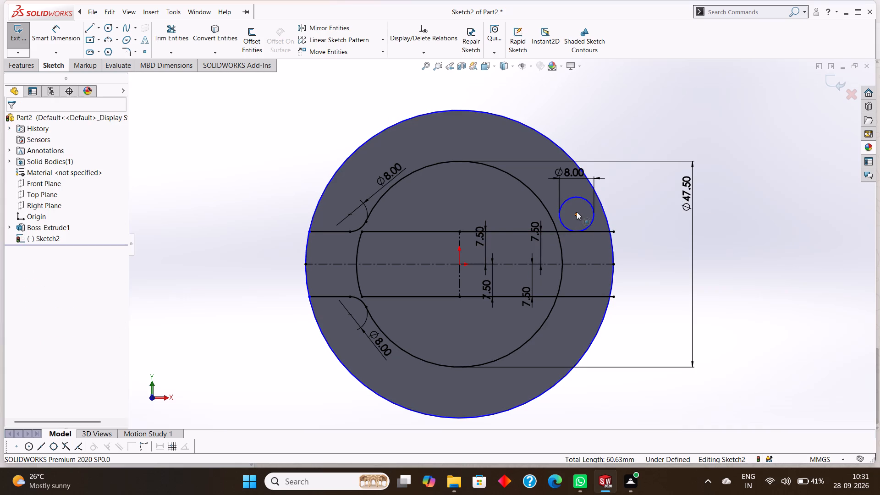
Add a Tangent relation between the upper right small circle and the 47.5 mm circle.
click(577, 198)
ctrl+click(549, 212)
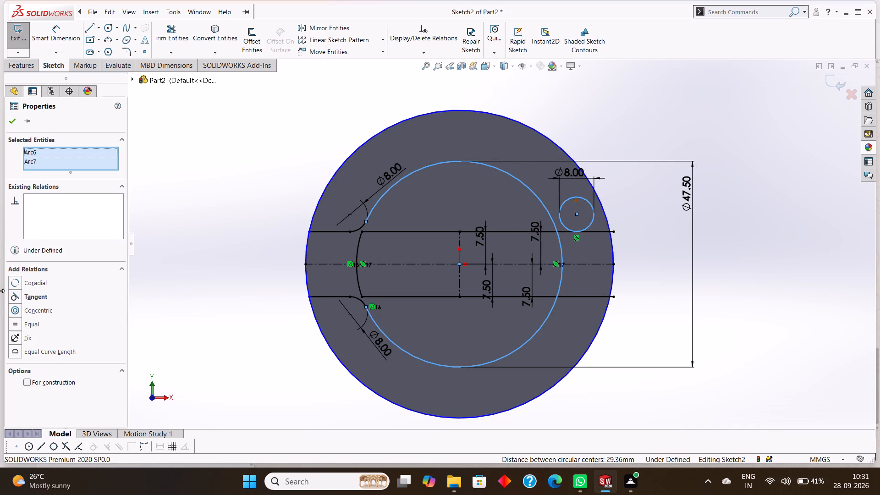
click(37, 293)
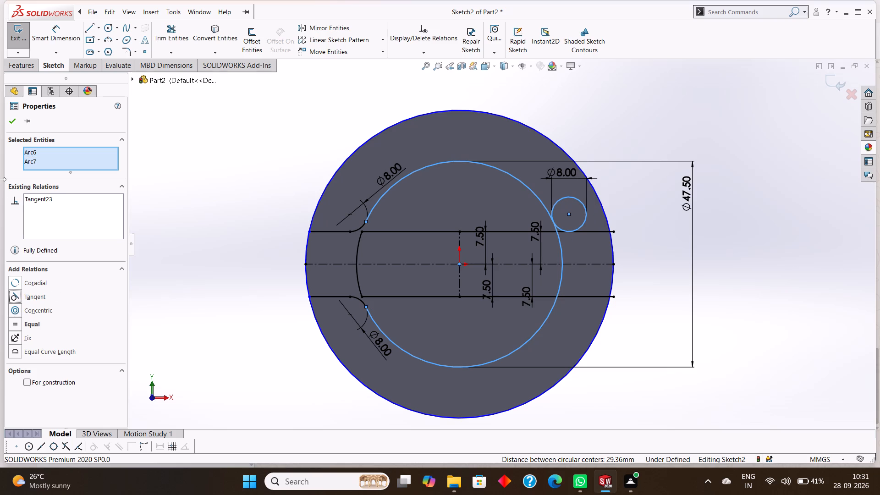
click(8, 121)
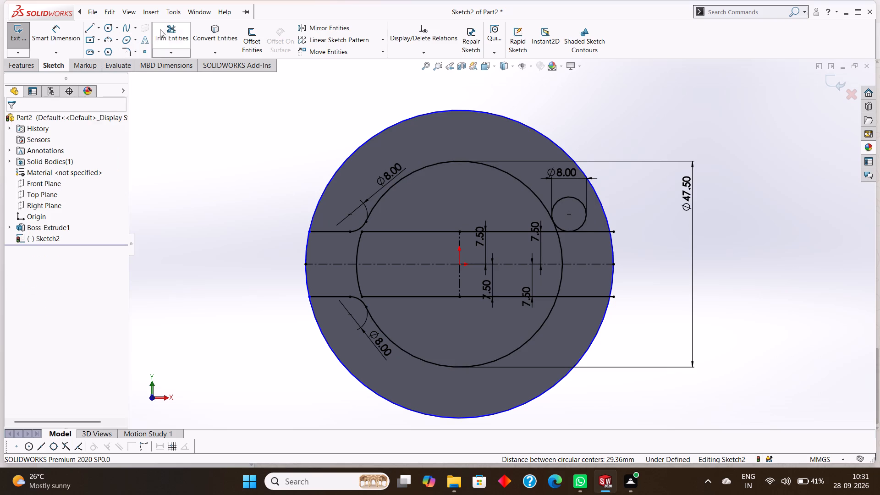
Trim the ends of the upper and lower right offset lines that extend beyond the disc's outer circle.
click(164, 27)
scroll(615, 236, down, 5)
scroll(548, 237, down, 9)
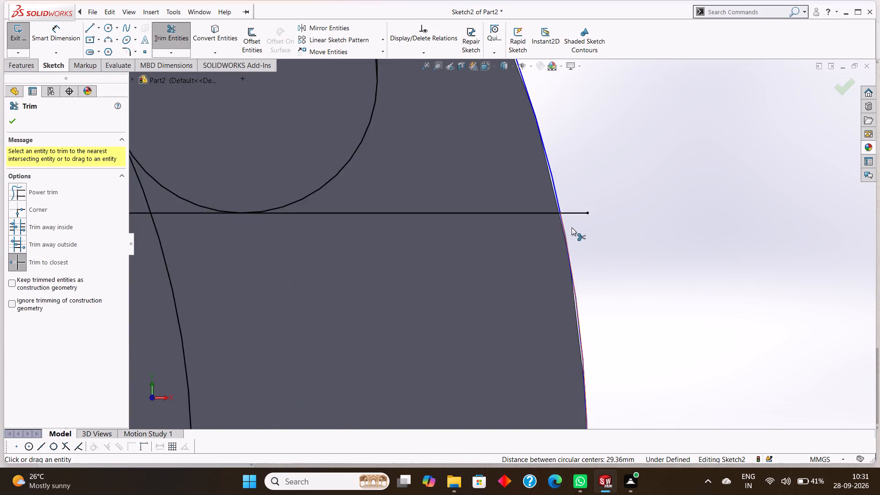
scroll(572, 227, down, 4)
click(563, 197)
scroll(557, 223, up, 10)
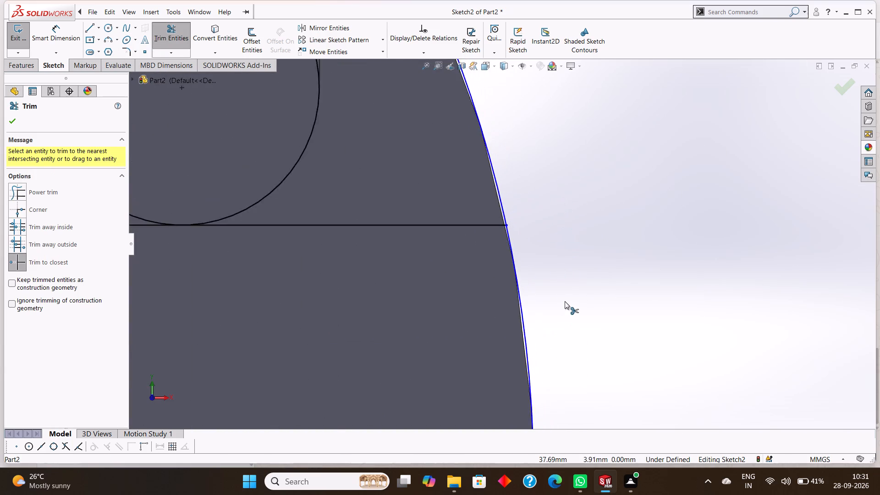
scroll(565, 301, up, 7)
scroll(546, 431, down, 5)
scroll(553, 408, up, 6)
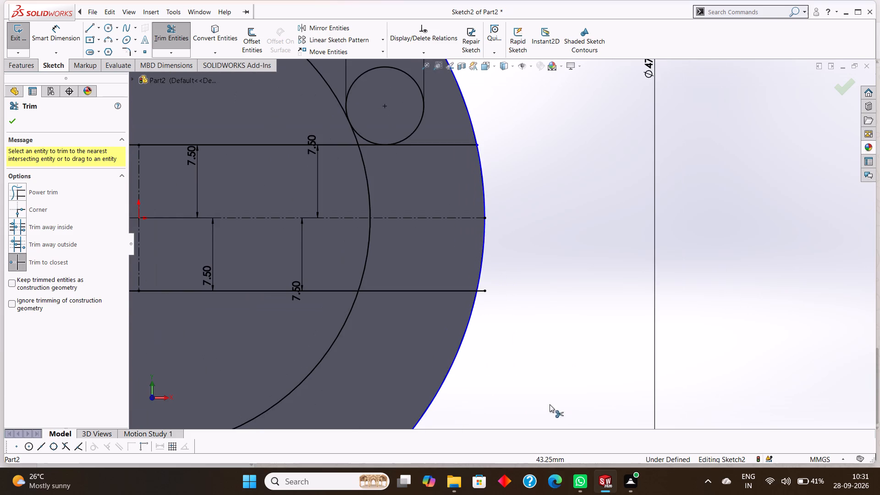
scroll(464, 291, down, 6)
scroll(506, 288, down, 12)
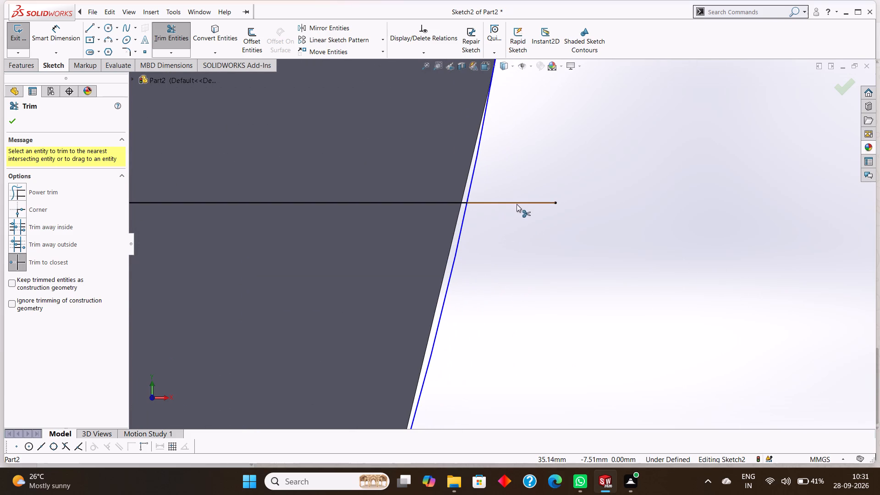
click(517, 203)
scroll(503, 236, up, 20)
scroll(503, 236, up, 4)
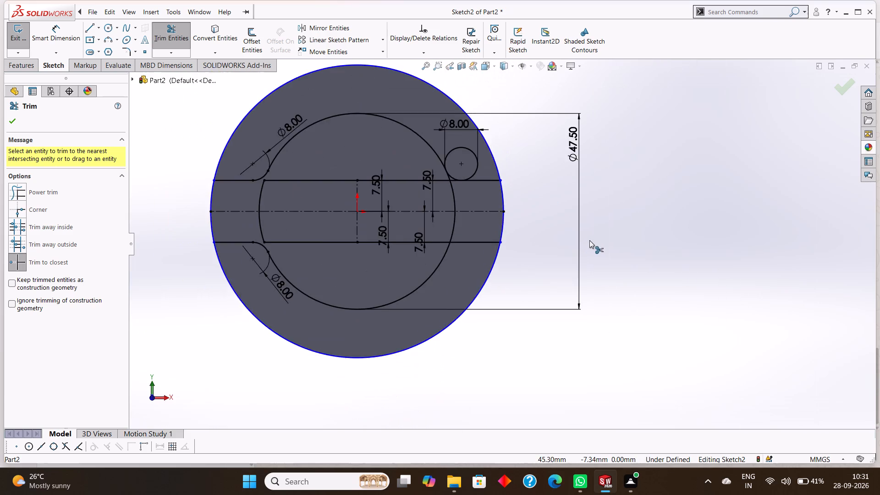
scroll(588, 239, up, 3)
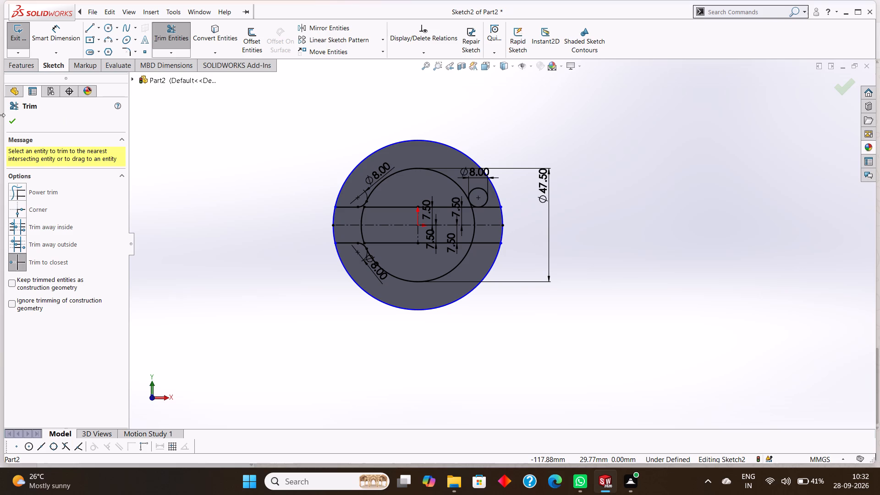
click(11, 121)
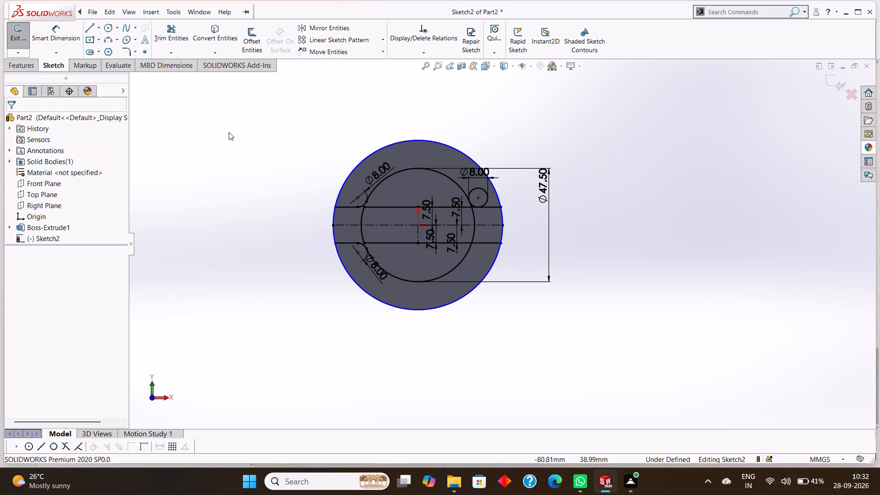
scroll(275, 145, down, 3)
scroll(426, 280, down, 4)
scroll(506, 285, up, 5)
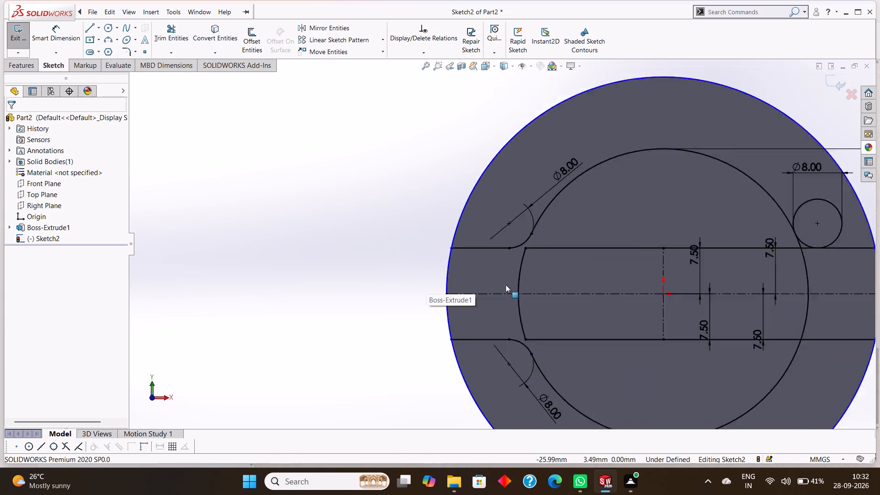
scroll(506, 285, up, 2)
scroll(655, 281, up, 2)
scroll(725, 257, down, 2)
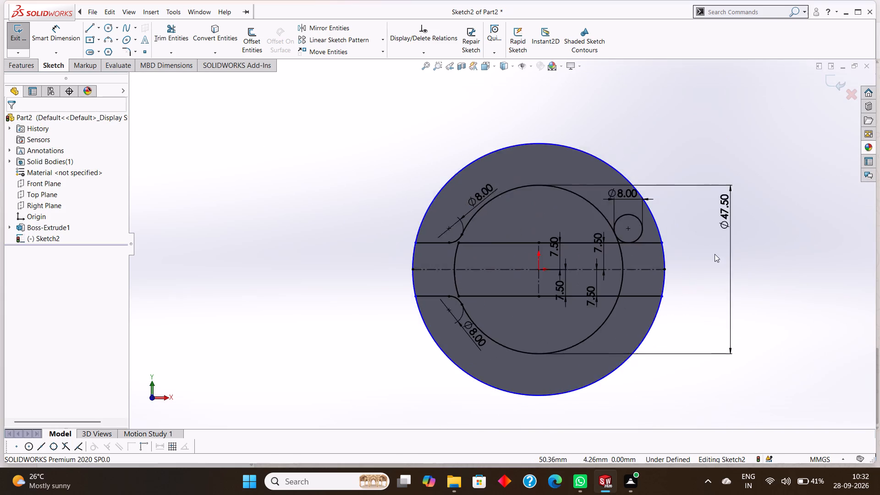
Trim the upper right line, 47.5 mm circle and small circle around their tangent points, leaving only the connecting fillet arc.
scroll(715, 254, down, 2)
scroll(475, 237, down, 12)
scroll(539, 235, down, 3)
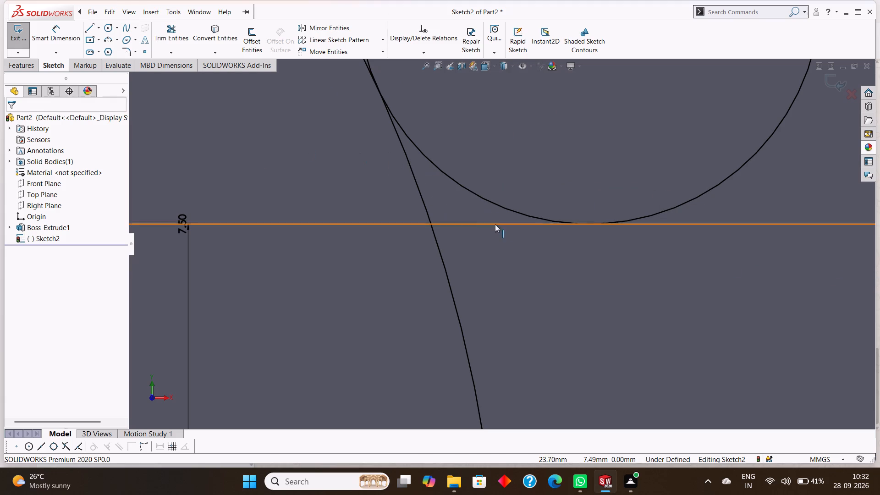
scroll(489, 223, up, 2)
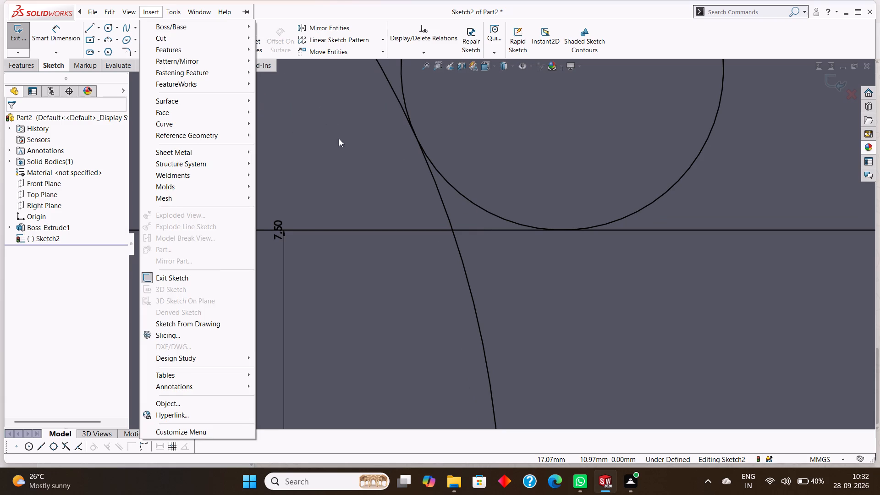
click(328, 123)
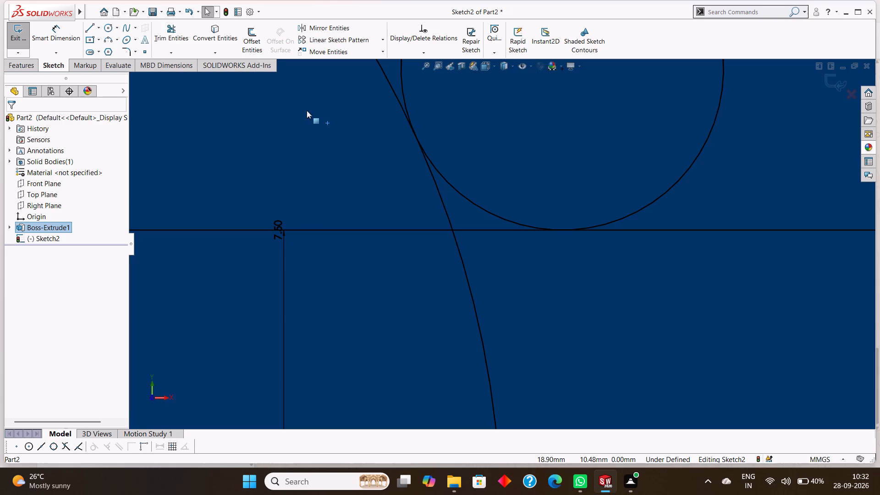
key(Escape)
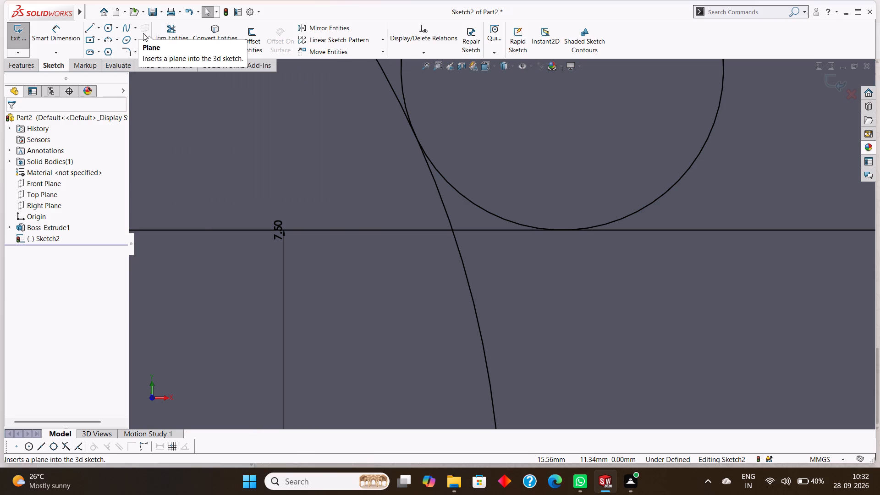
click(167, 32)
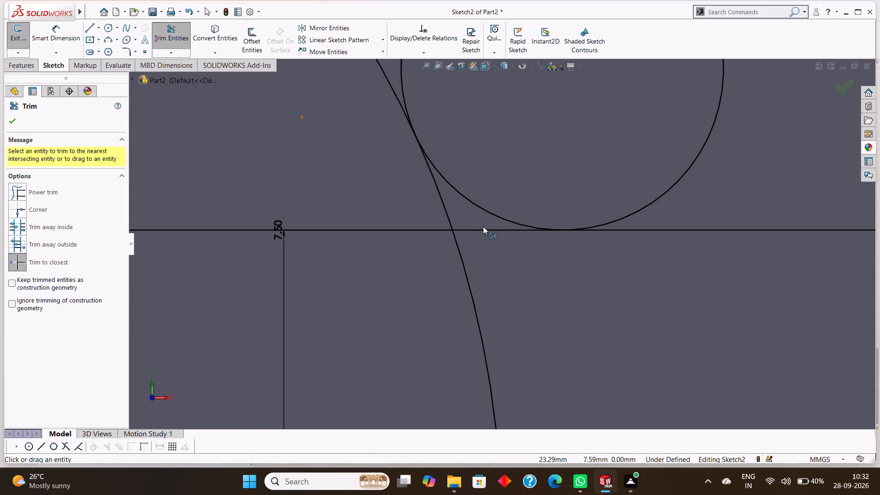
click(487, 230)
click(444, 201)
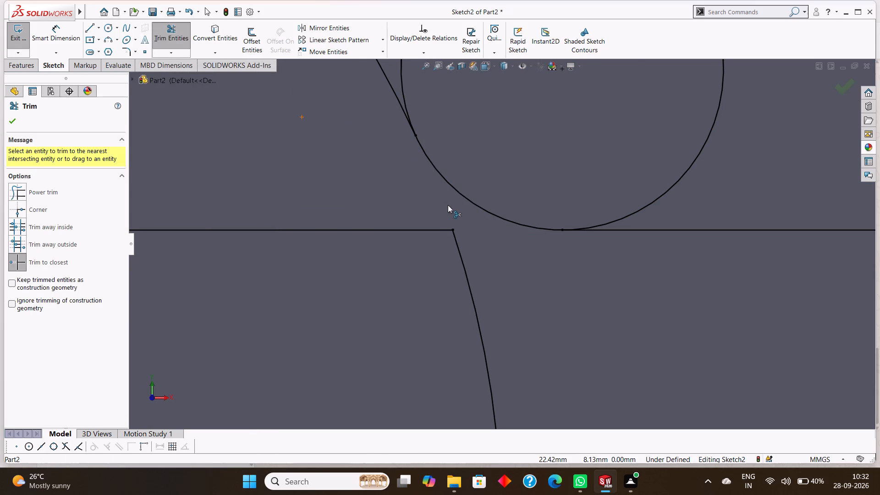
scroll(449, 206, up, 7)
click(533, 154)
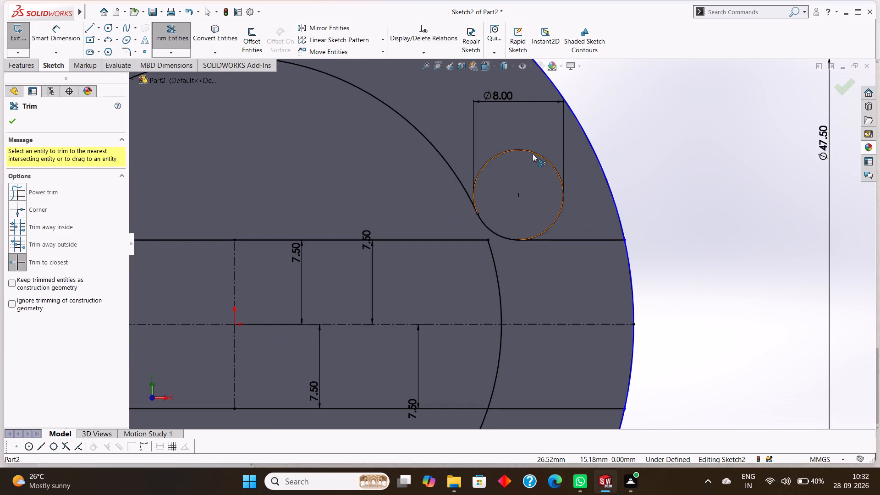
scroll(526, 201, up, 4)
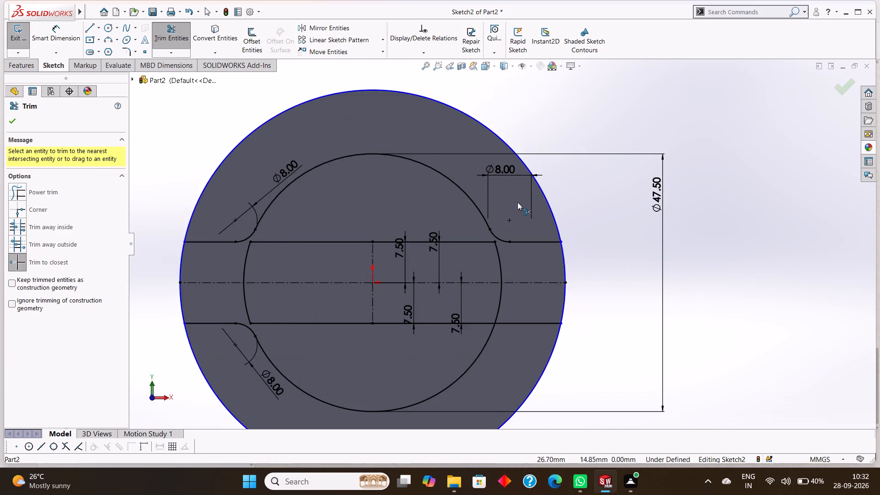
scroll(515, 204, up, 1)
click(12, 124)
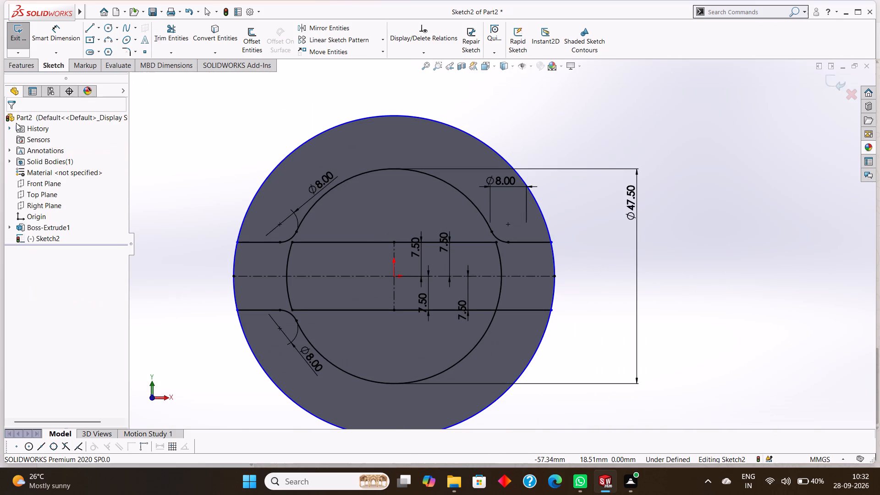
Sketch a 4 mm radius circle just below the lower right offset line, beside the 47.5 mm circle.
scroll(307, 179, up, 2)
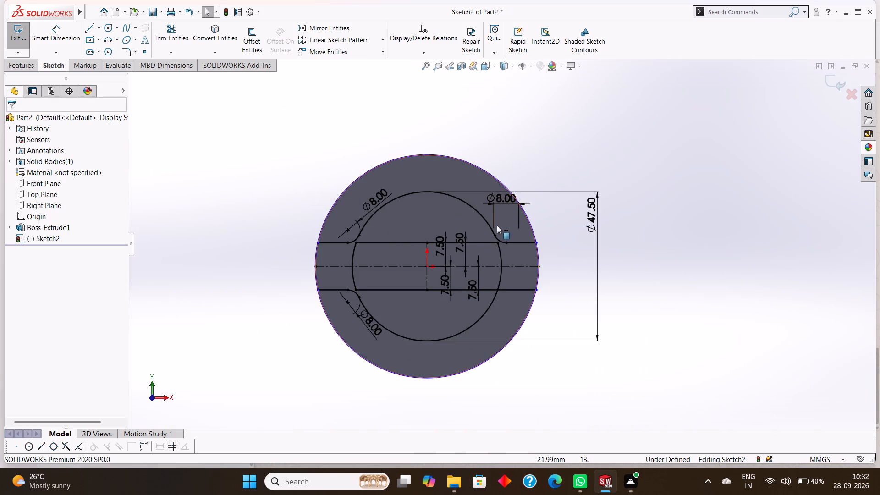
scroll(497, 225, down, 1)
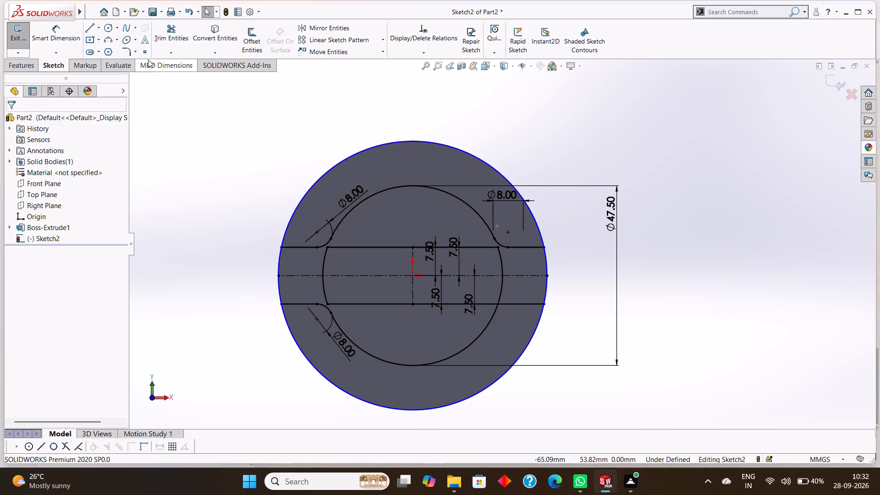
click(110, 28)
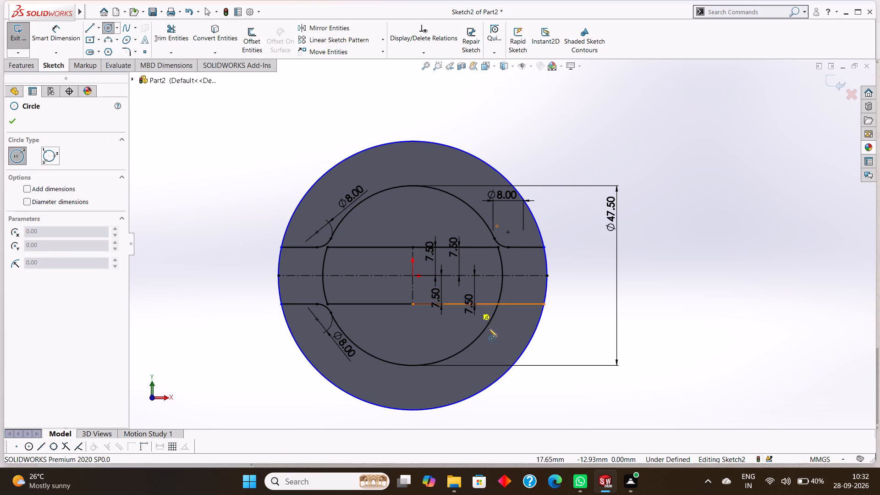
click(509, 321)
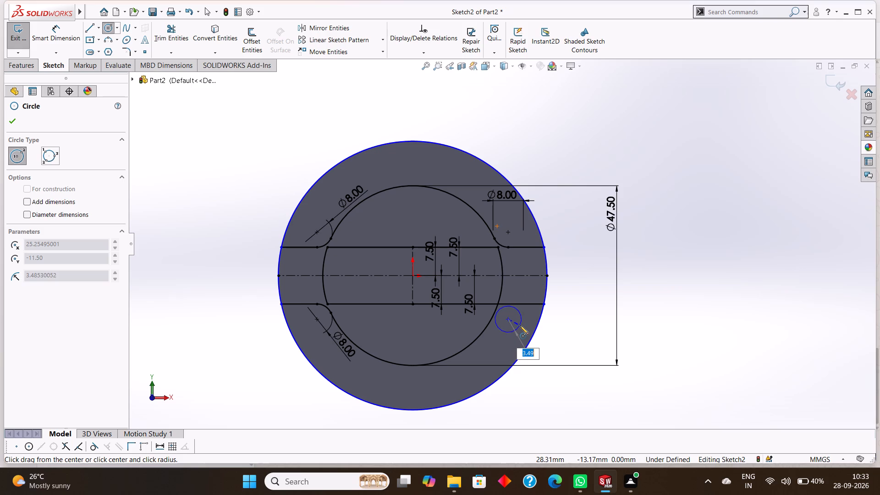
key(4)
key(Return)
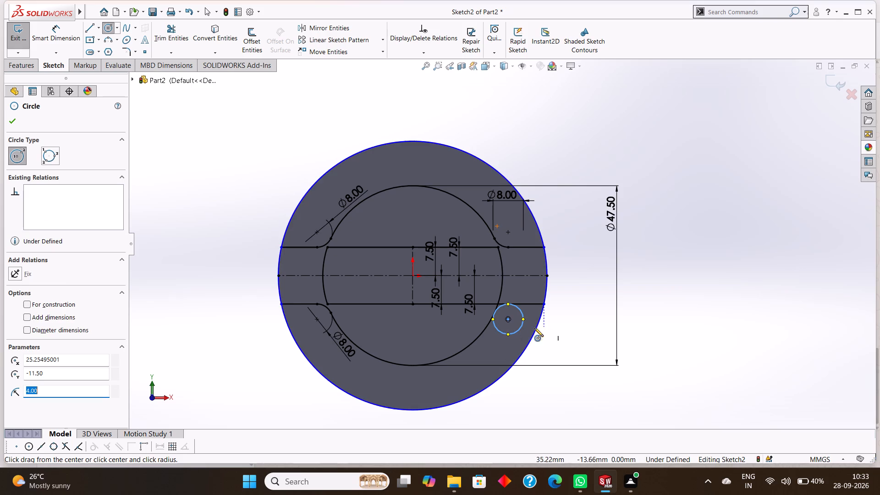
click(12, 122)
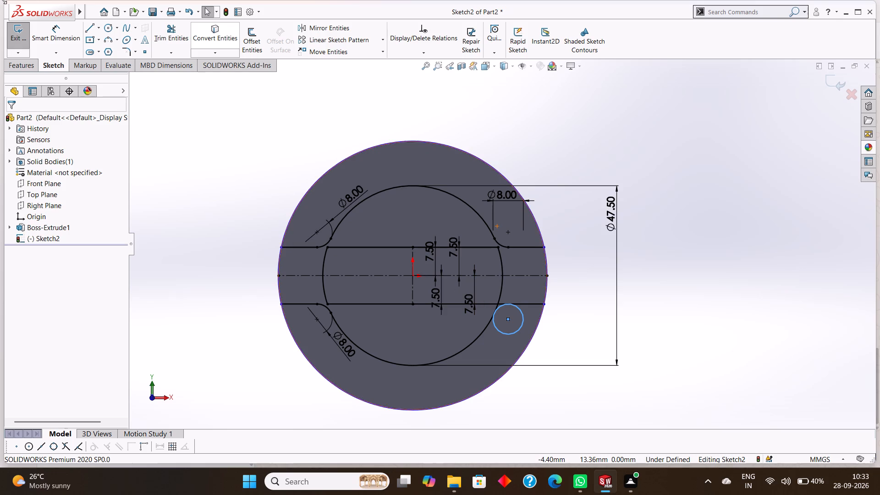
key(Escape)
Add a Tangent relation between the lower right small circle and the lower right offset line.
click(523, 313)
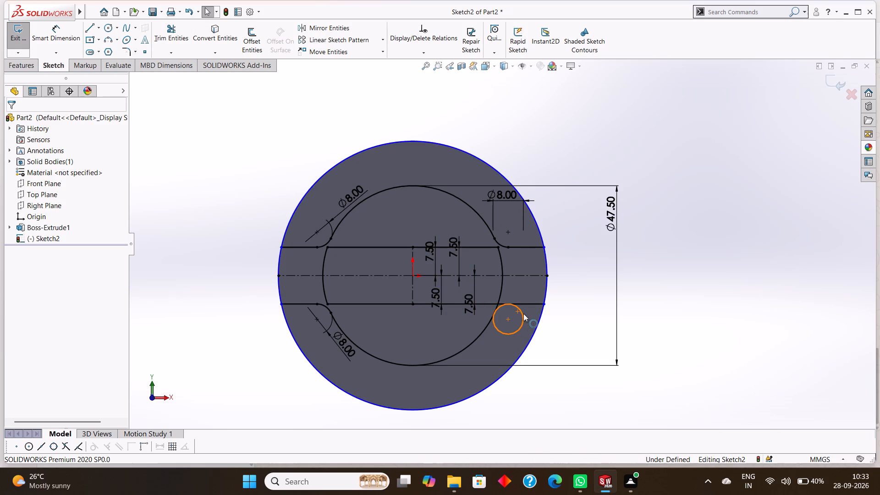
ctrl+click(525, 303)
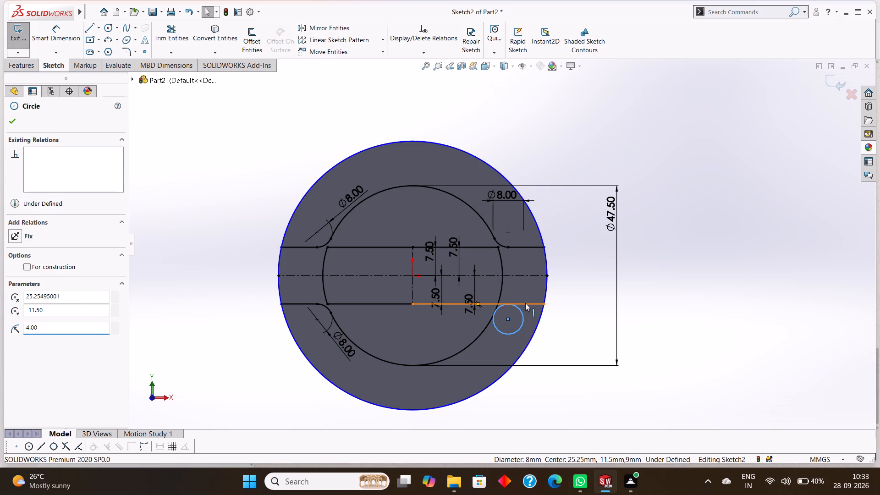
click(34, 282)
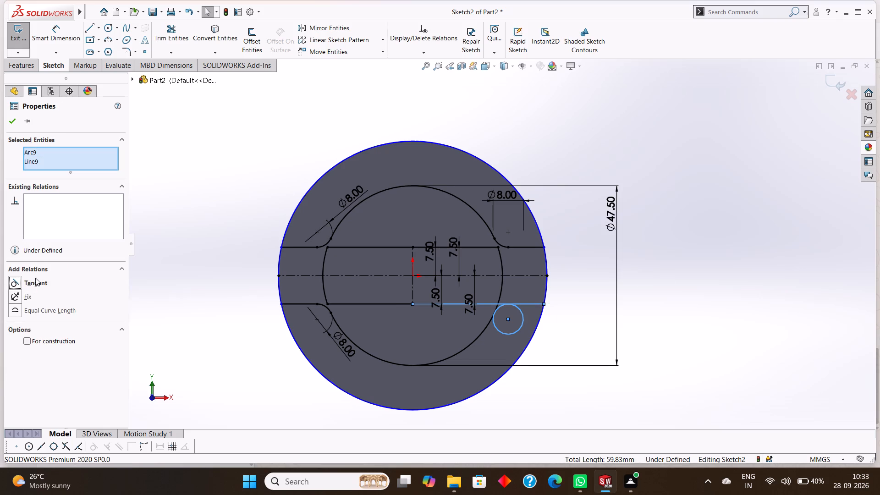
click(10, 120)
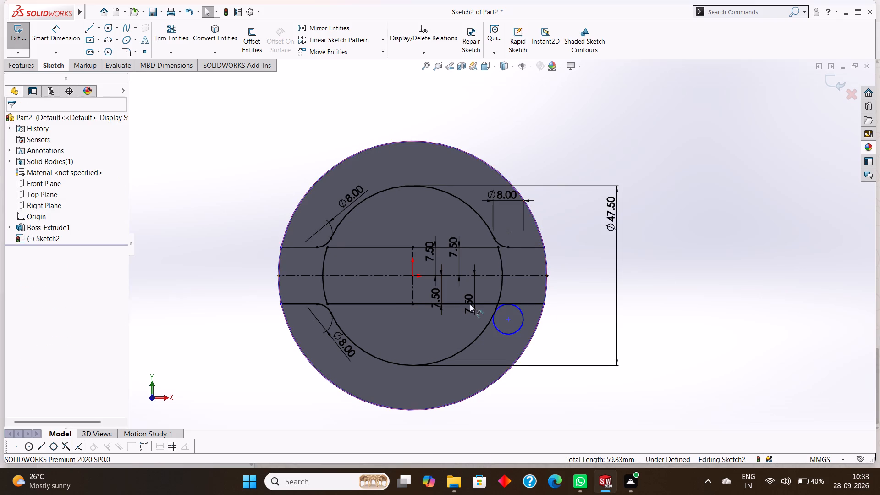
Add a Tangent relation between the lower right small circle and the 47.5 mm circle.
click(495, 326)
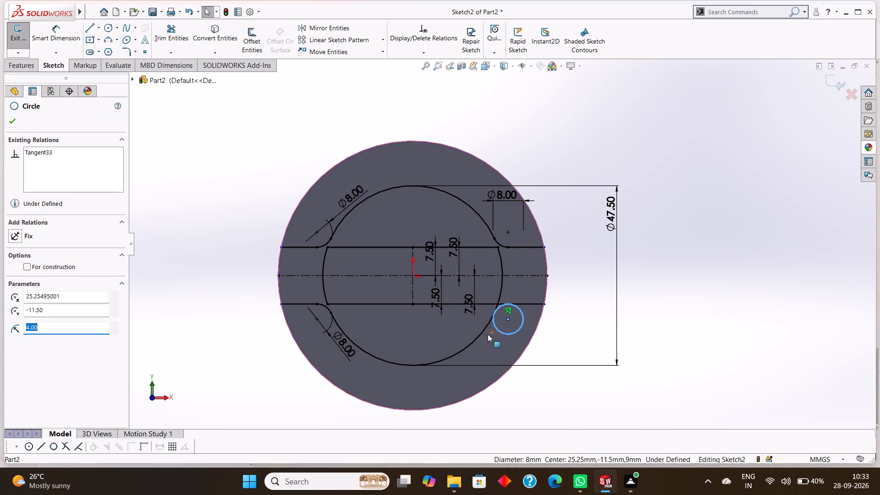
ctrl+click(485, 330)
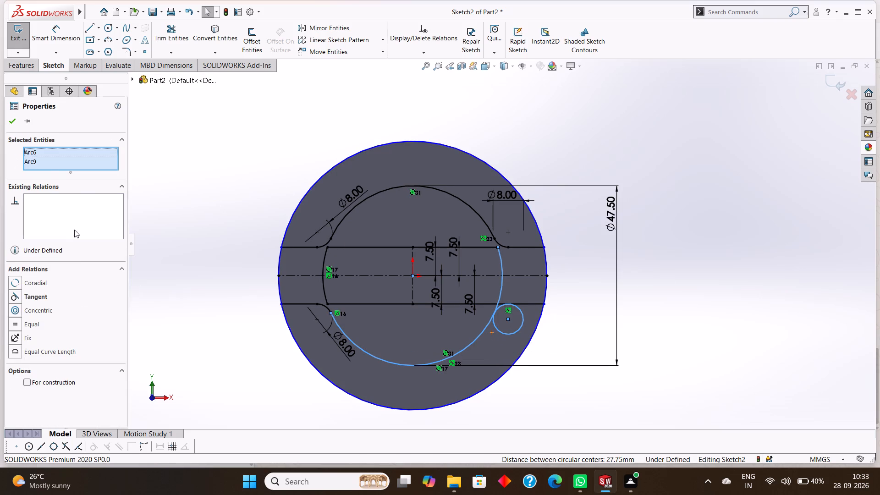
click(33, 296)
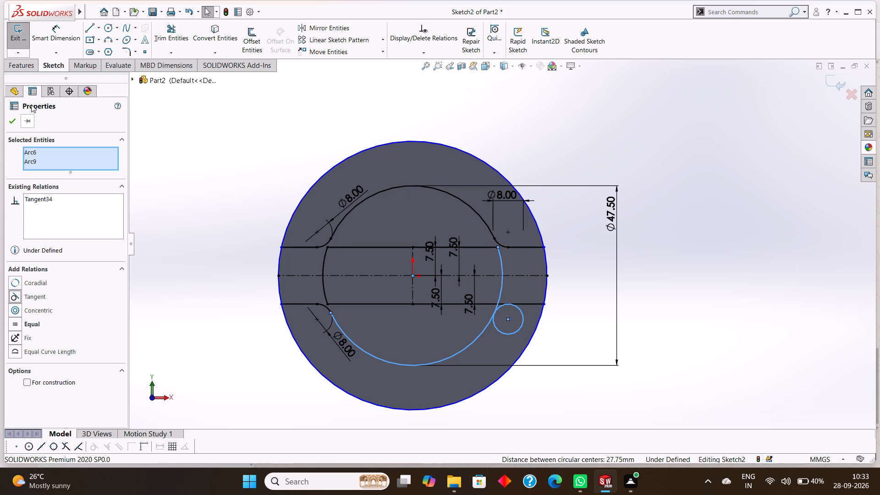
click(27, 294)
click(7, 120)
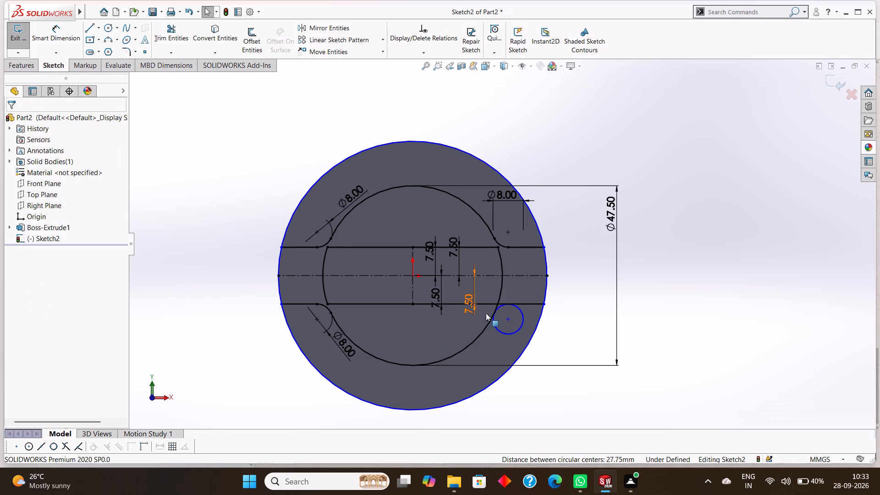
Trim the lower right small circle, offset line and 47.5 mm circle around their tangent points, leaving only the connecting fillet arc.
scroll(516, 316, down, 7)
scroll(502, 296, up, 2)
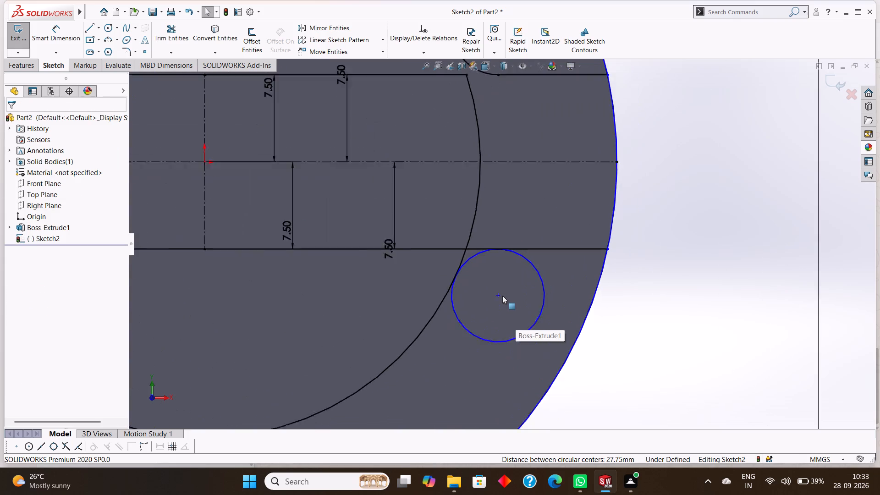
scroll(502, 296, up, 4)
click(185, 35)
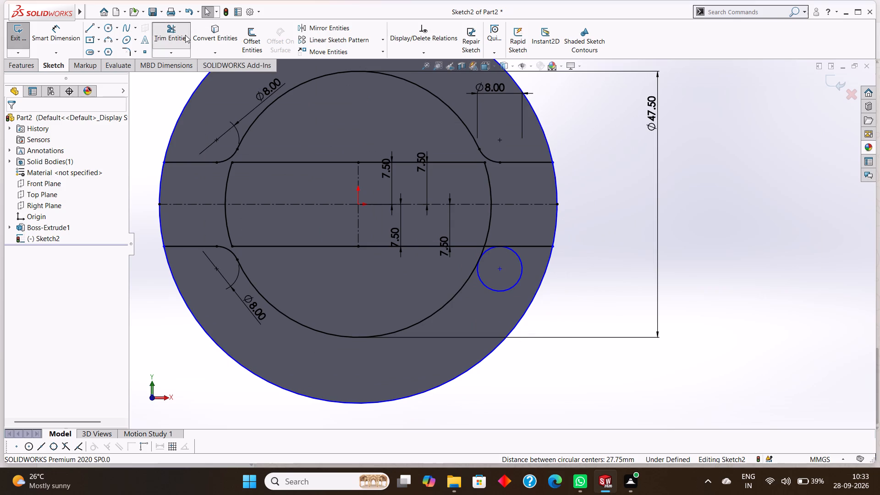
click(513, 283)
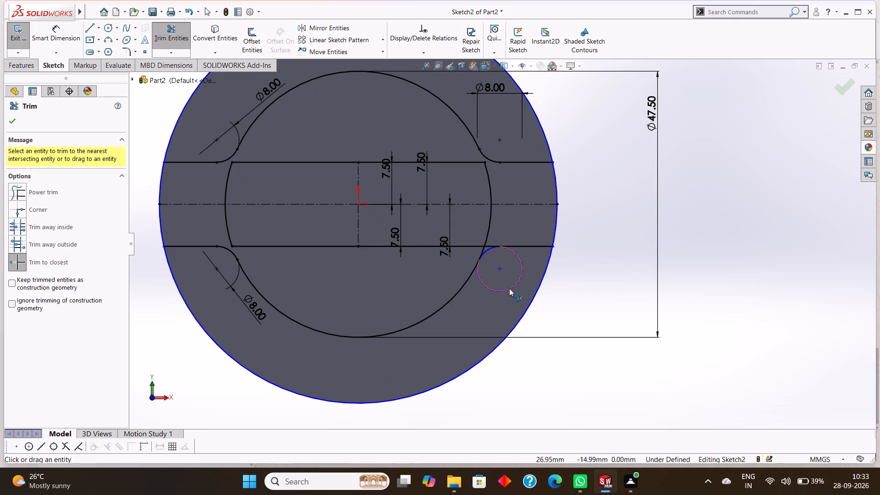
click(509, 288)
scroll(487, 244, down, 11)
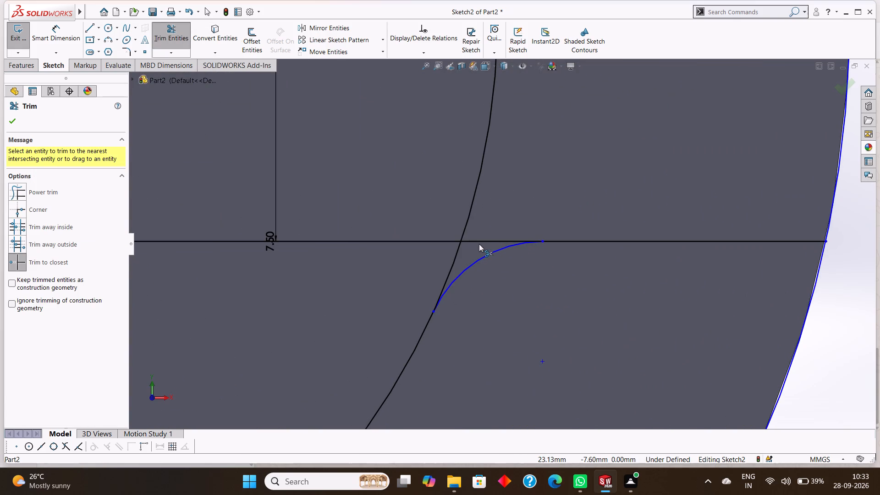
click(478, 240)
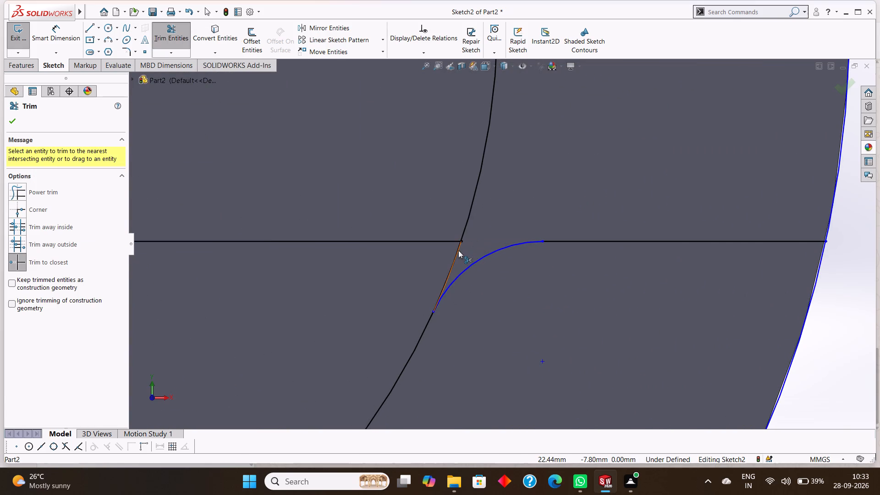
click(456, 249)
Dimension the lower right fillet arc with a radius of 4 mm.
scroll(456, 249, up, 6)
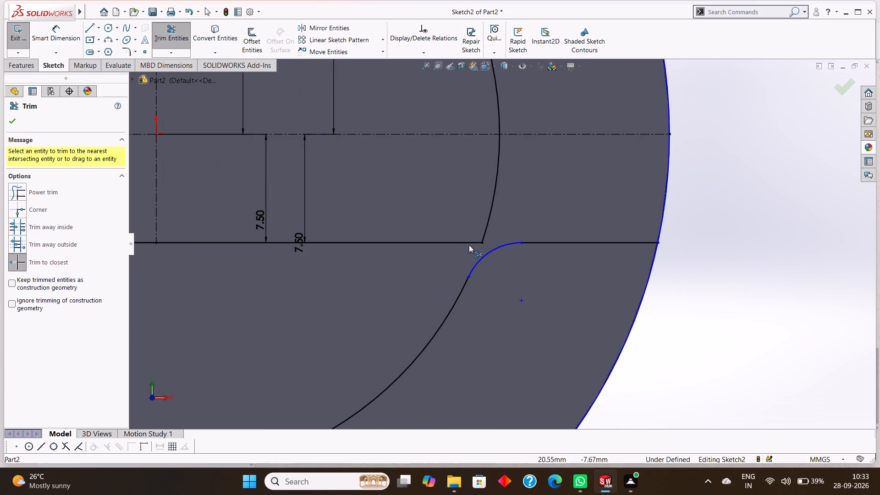
scroll(469, 245, up, 2)
scroll(509, 219, up, 3)
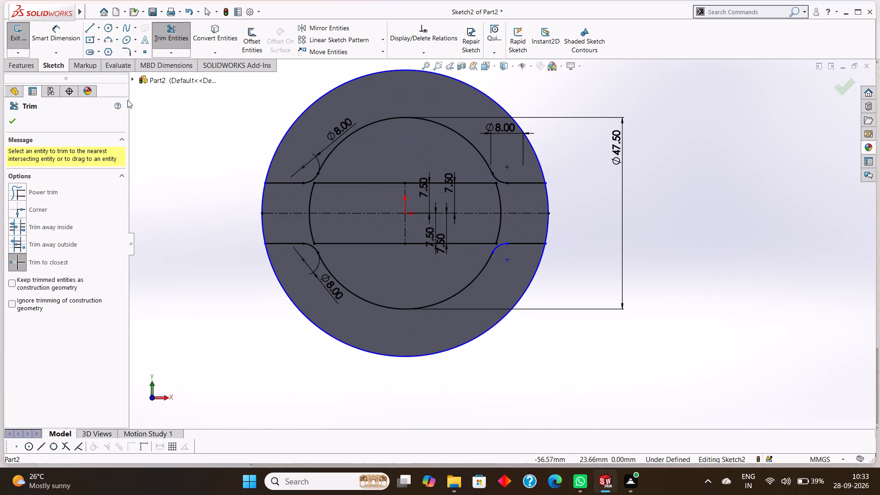
click(58, 34)
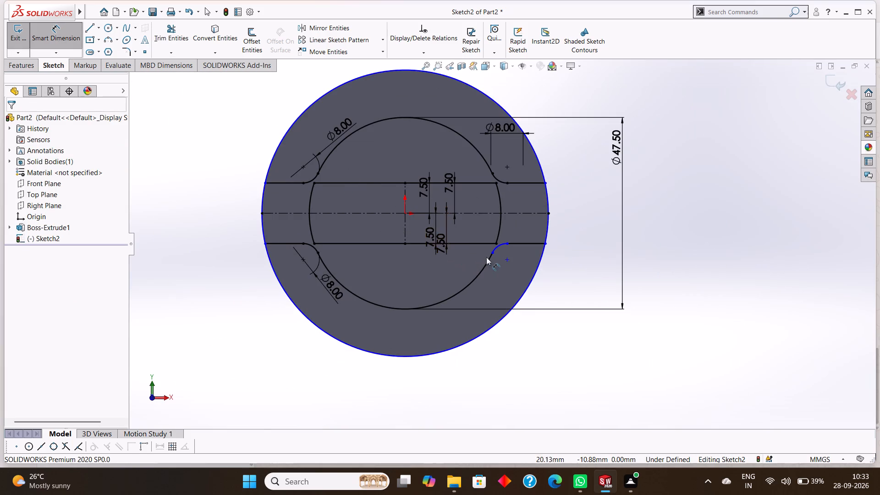
click(501, 243)
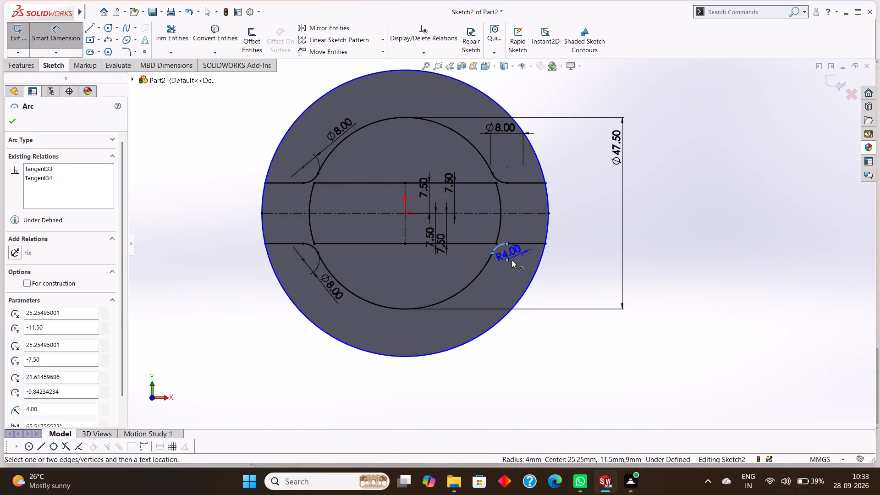
click(513, 263)
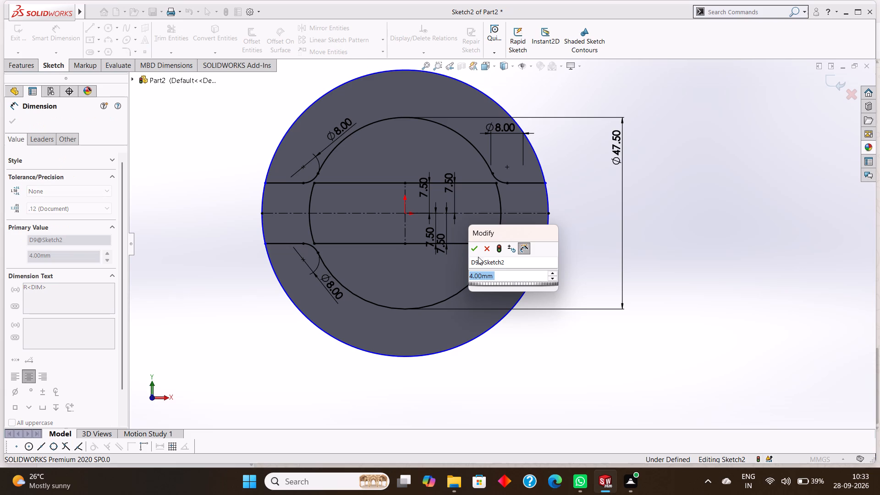
click(473, 248)
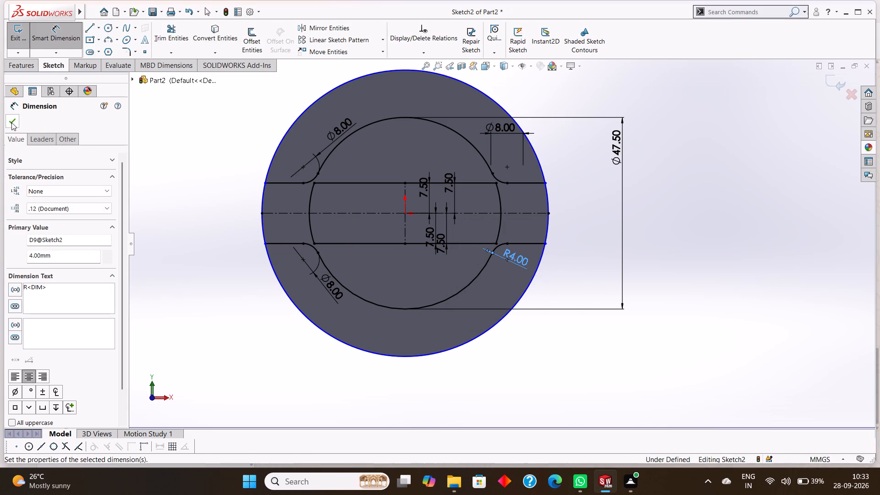
click(11, 122)
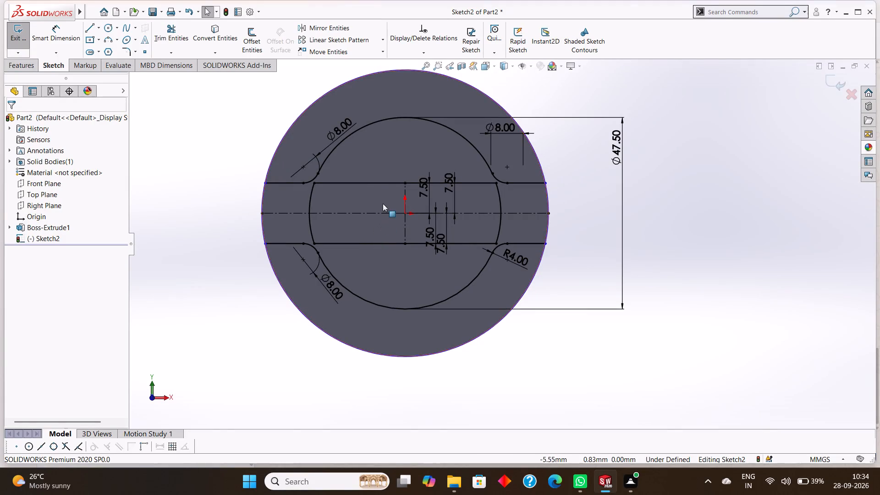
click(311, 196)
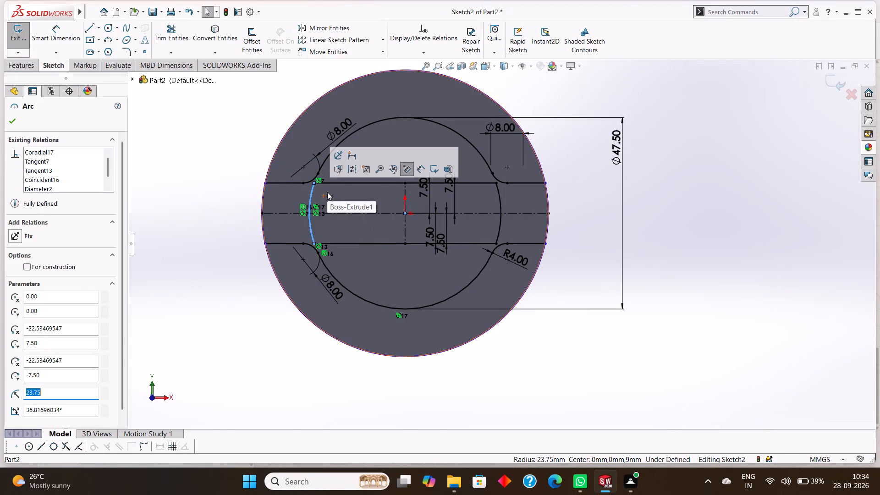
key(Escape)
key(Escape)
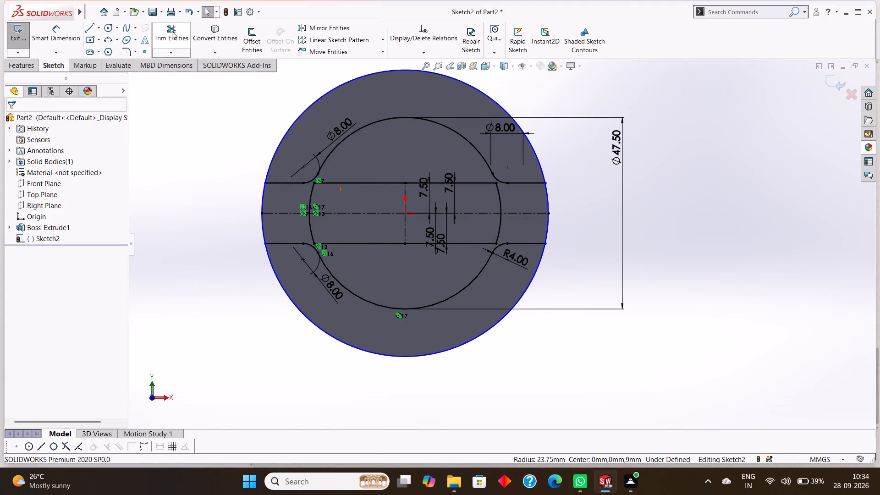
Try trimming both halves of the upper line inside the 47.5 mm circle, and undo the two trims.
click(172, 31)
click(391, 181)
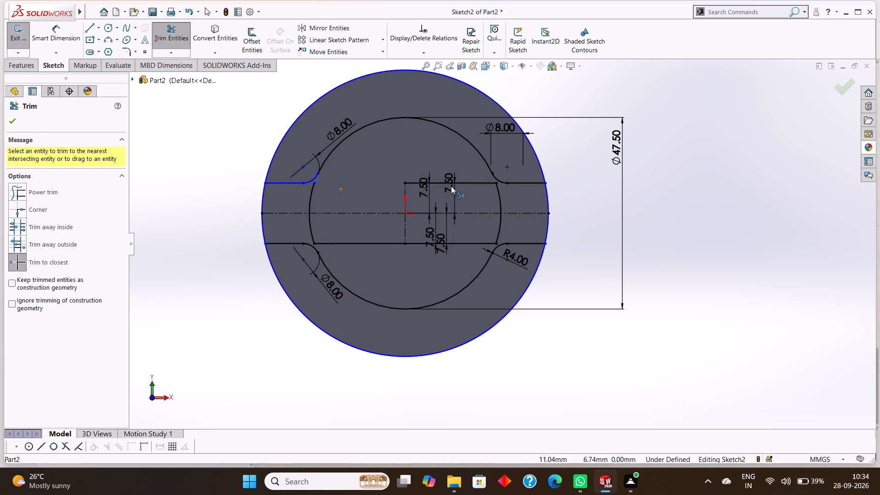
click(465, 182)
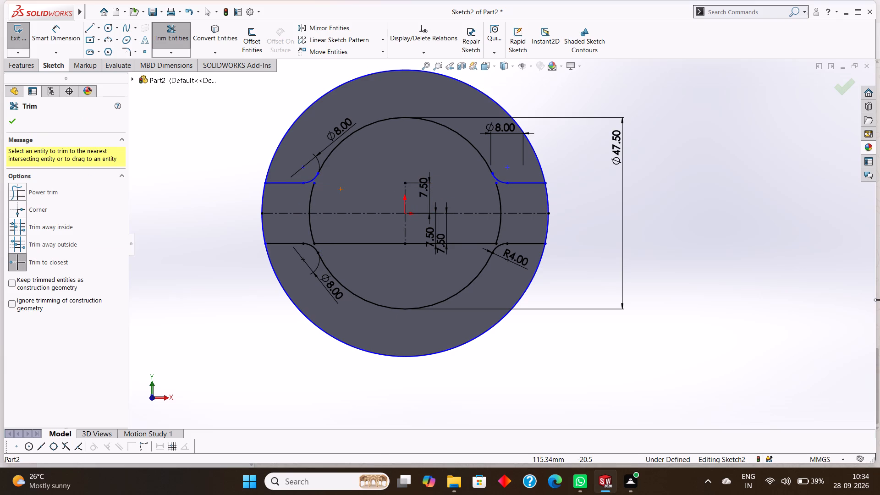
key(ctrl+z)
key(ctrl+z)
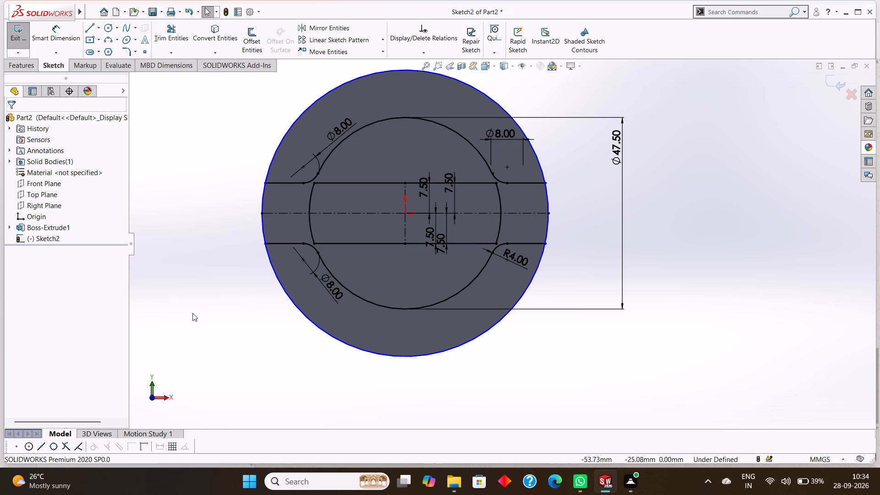
Delete the left half of the inner upper line and the left arc between the slot lines, including its associated dimension.
right_click(354, 183)
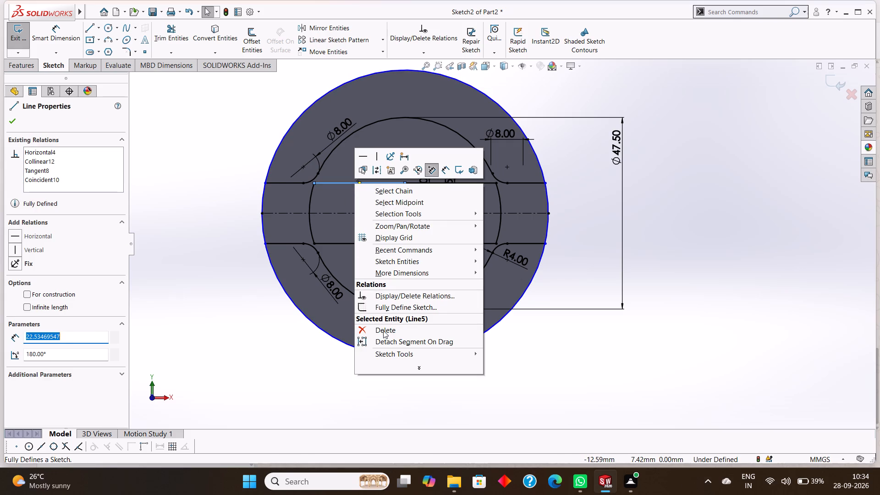
click(383, 330)
right_click(311, 198)
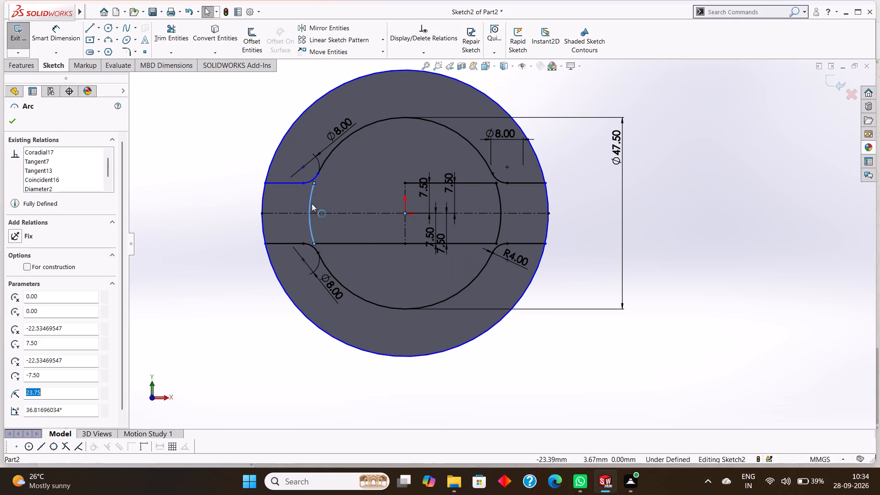
click(353, 353)
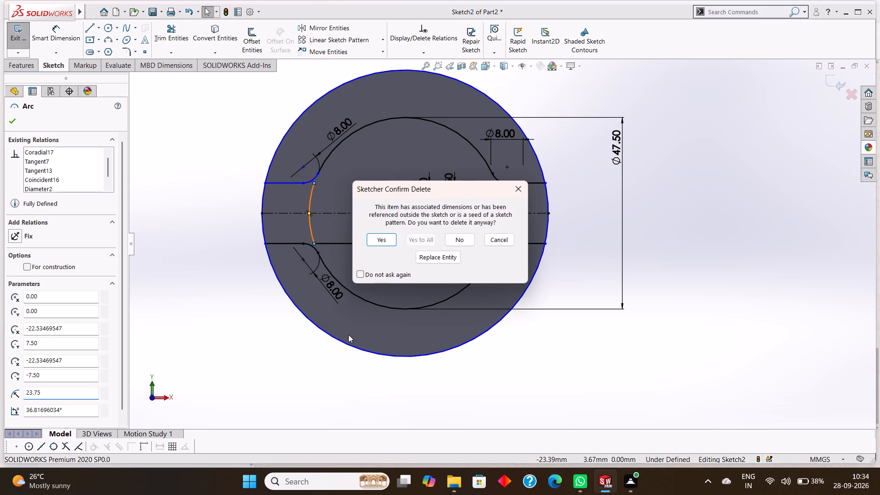
click(379, 239)
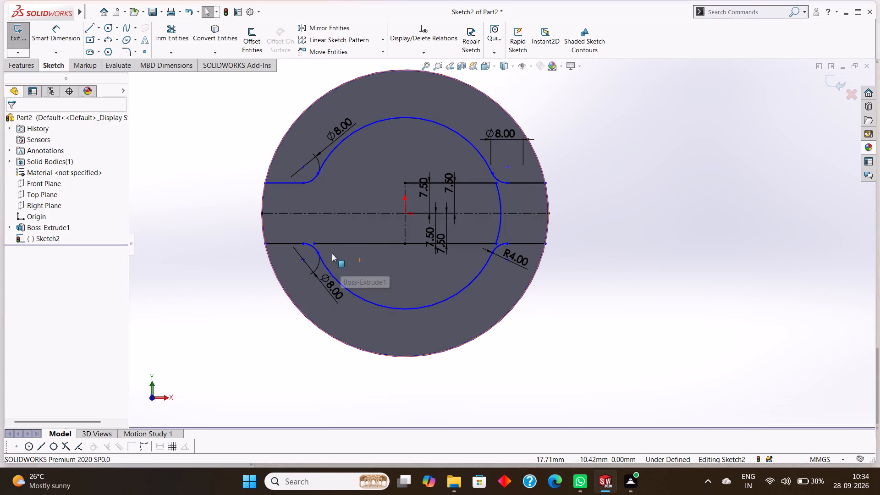
Delete the remaining inner line segments: both halves of the lower line and the right half of the upper line.
scroll(316, 243, down, 3)
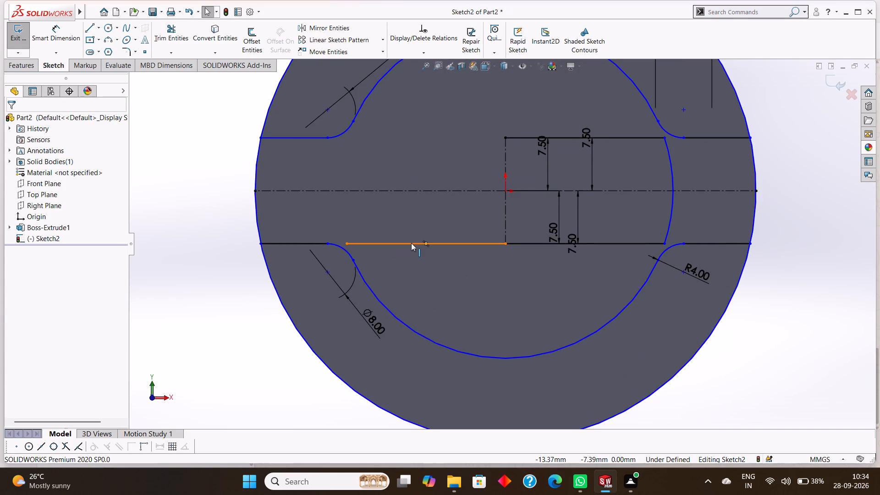
right_click(411, 243)
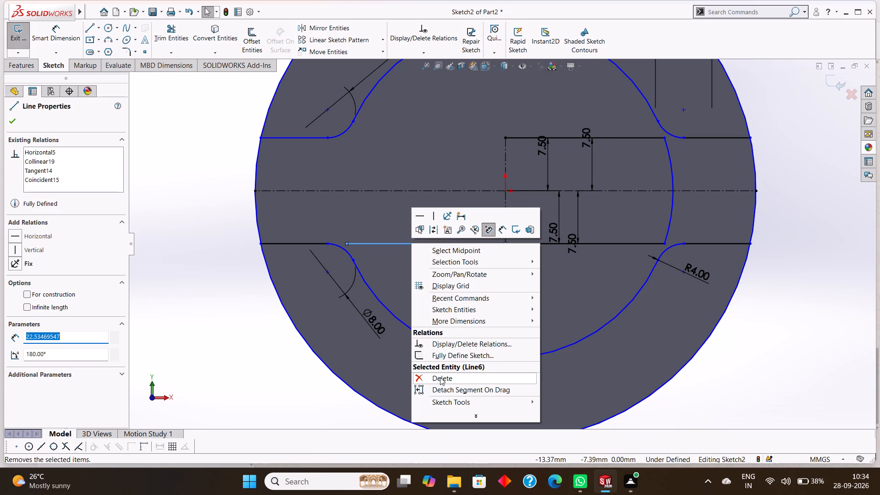
click(440, 377)
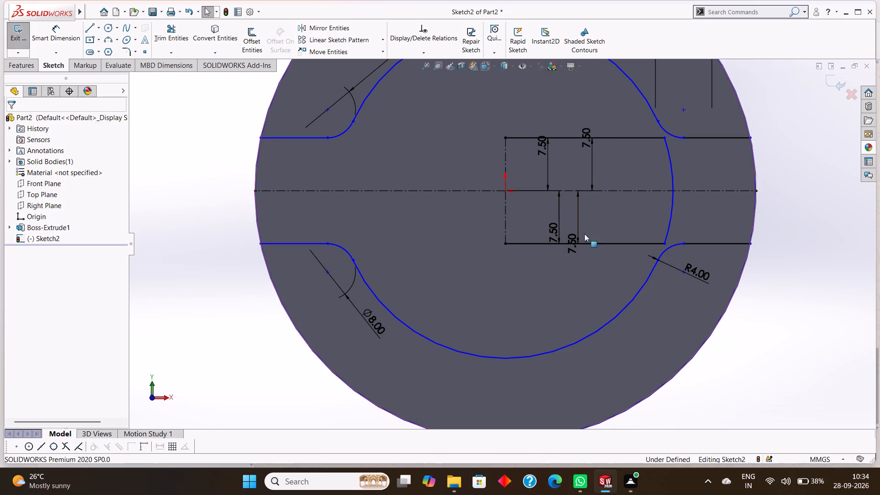
right_click(591, 243)
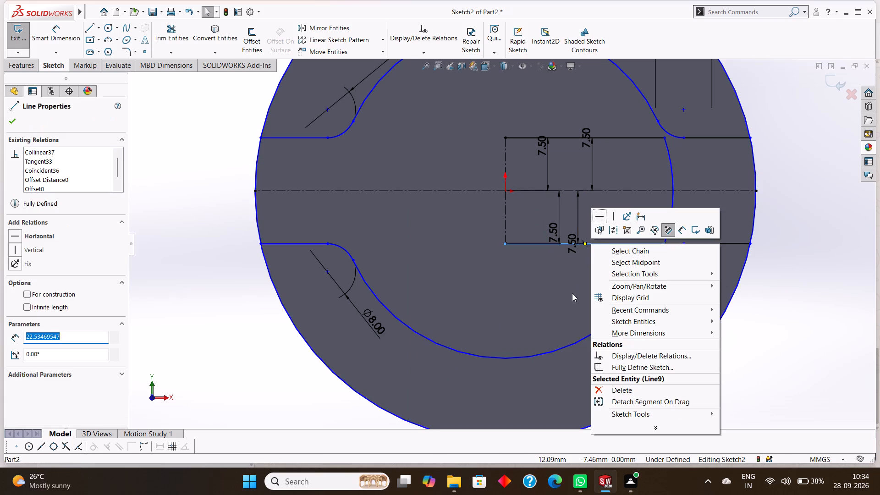
click(630, 390)
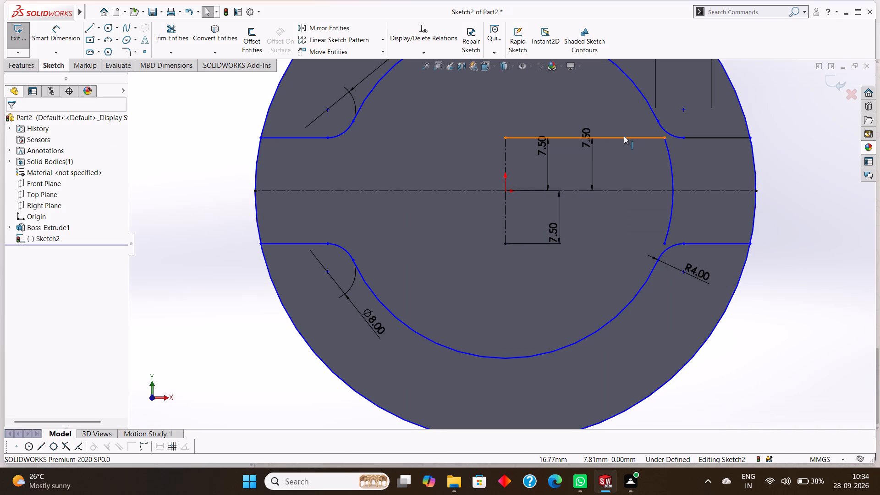
right_click(624, 136)
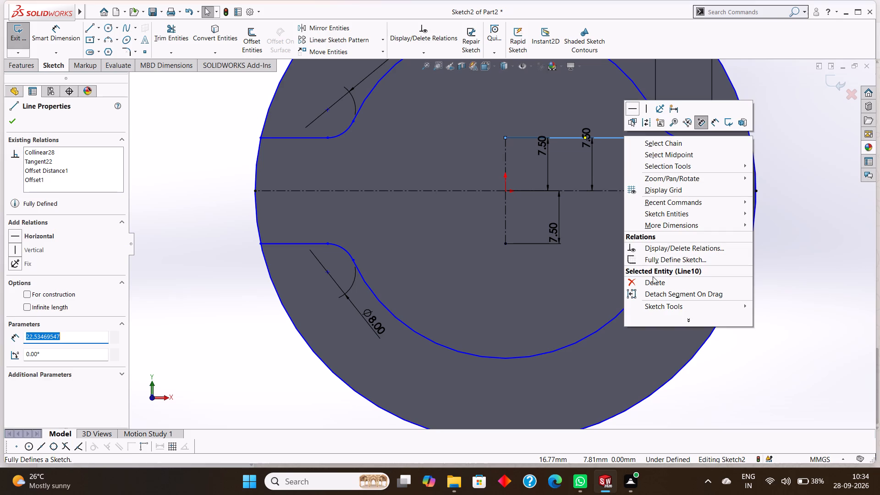
click(652, 285)
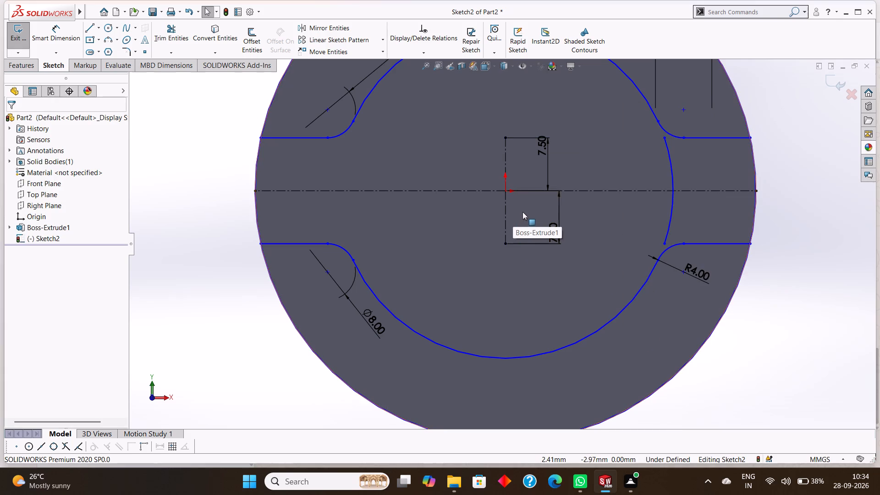
Delete the two 7.50 mm dimensions on the vertical construction lines above and below the origin.
scroll(511, 182, up, 1)
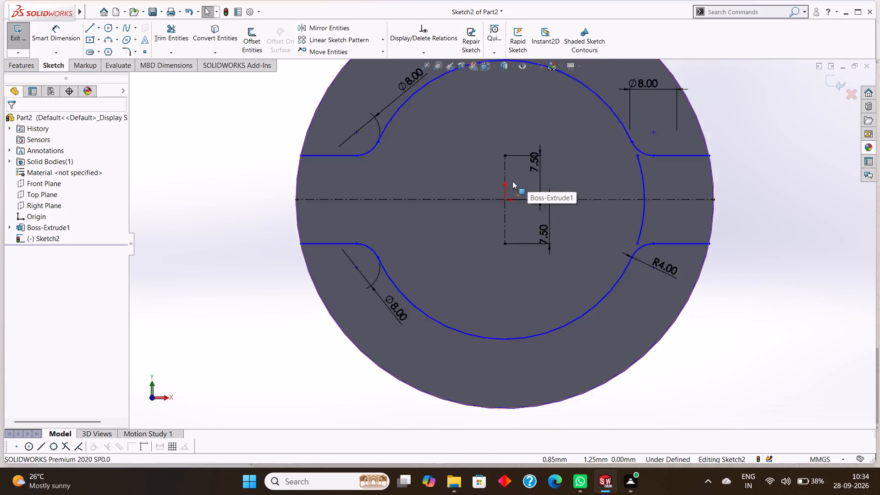
scroll(512, 181, up, 2)
right_click(525, 184)
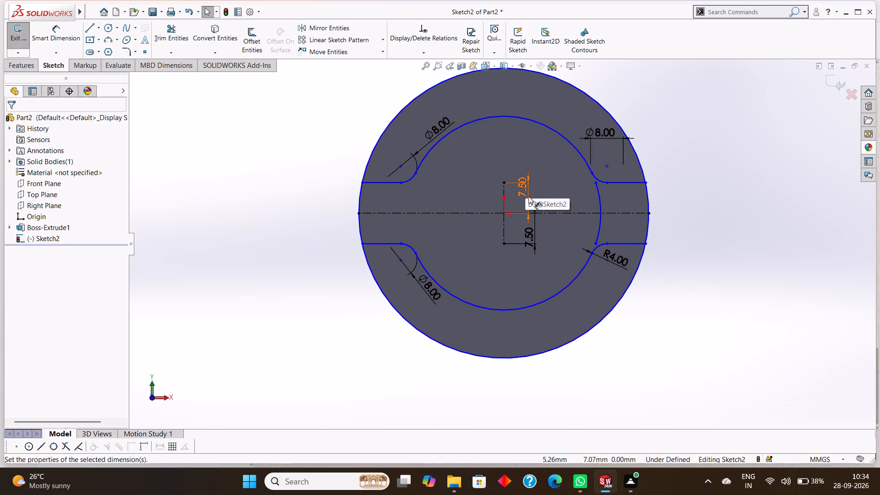
click(558, 309)
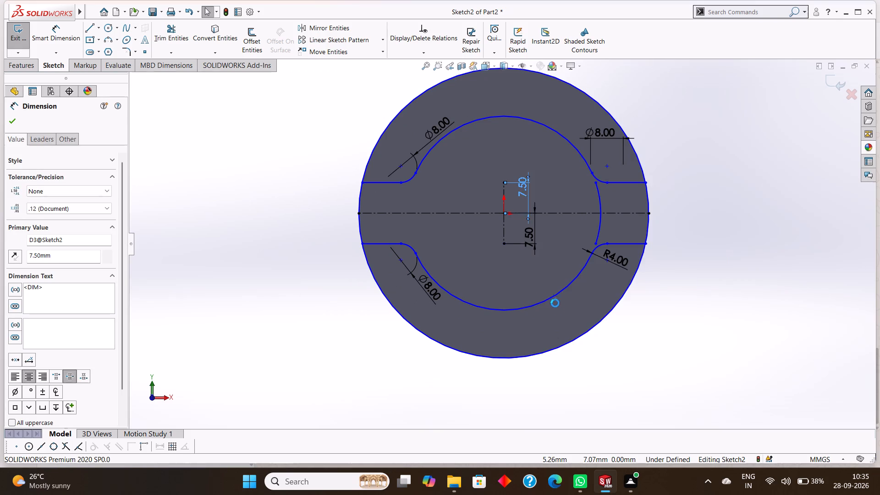
right_click(530, 236)
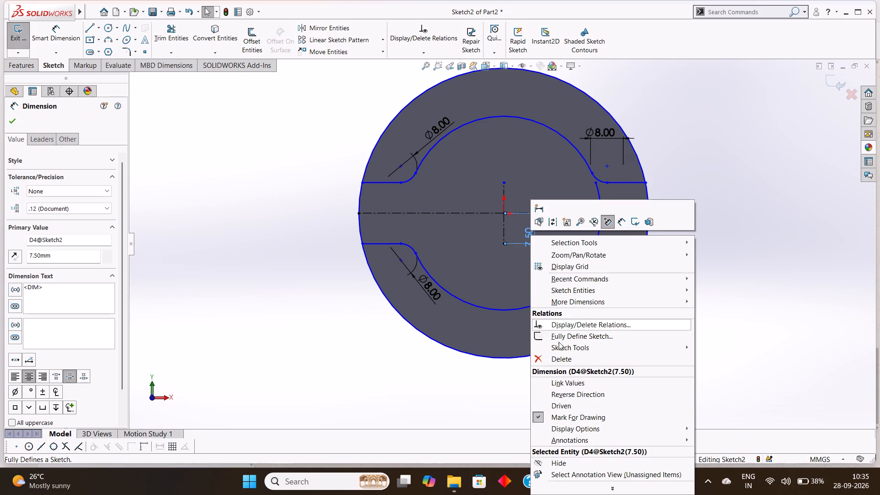
click(563, 361)
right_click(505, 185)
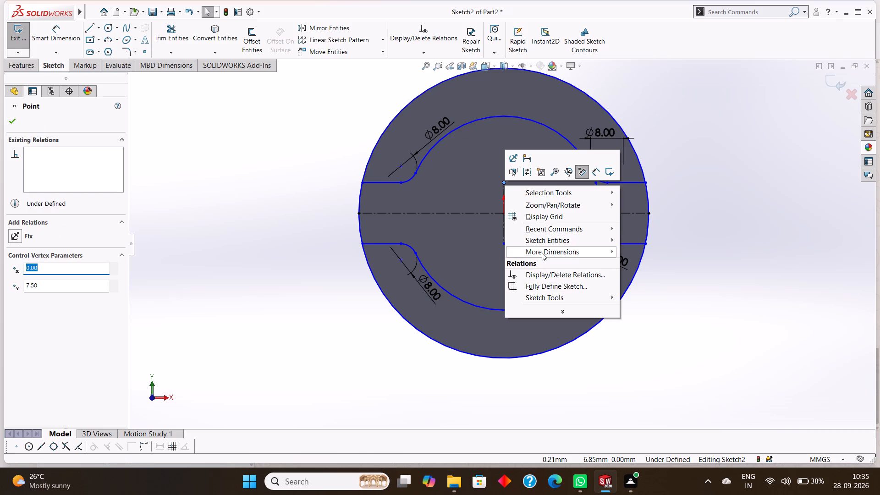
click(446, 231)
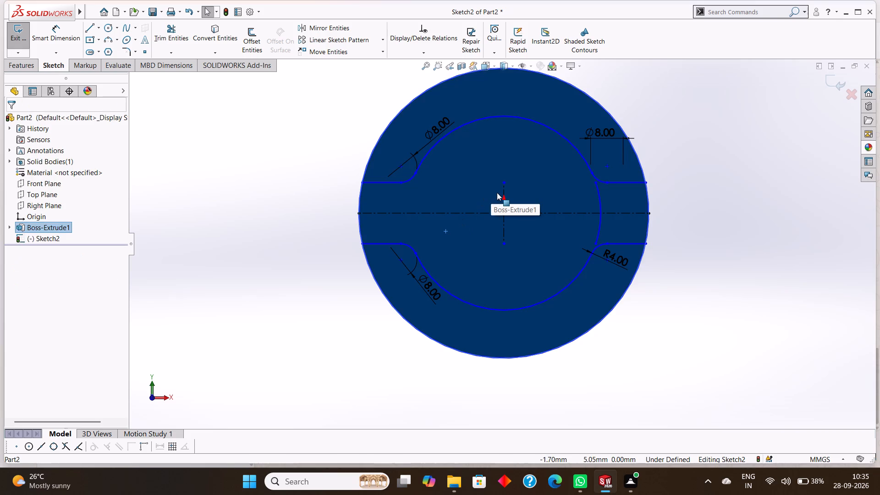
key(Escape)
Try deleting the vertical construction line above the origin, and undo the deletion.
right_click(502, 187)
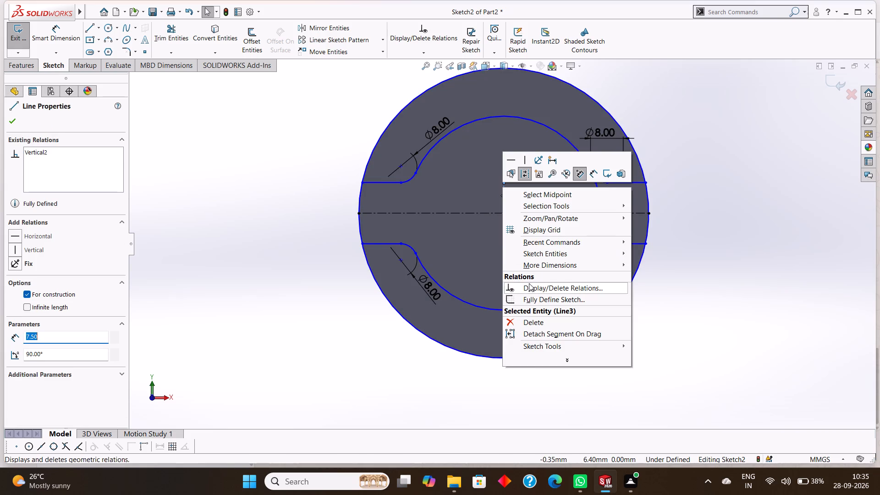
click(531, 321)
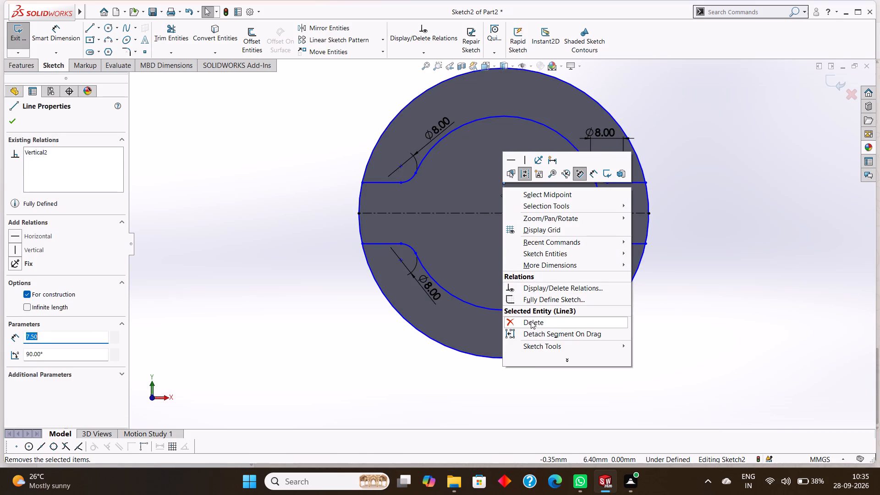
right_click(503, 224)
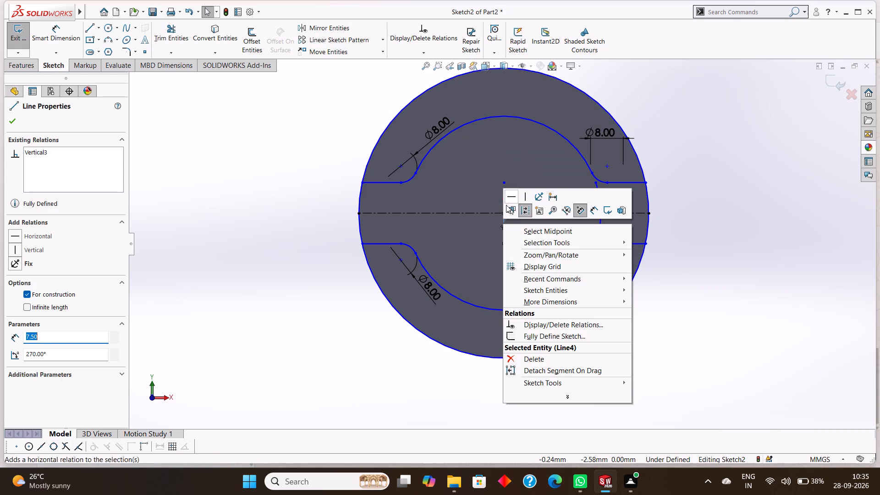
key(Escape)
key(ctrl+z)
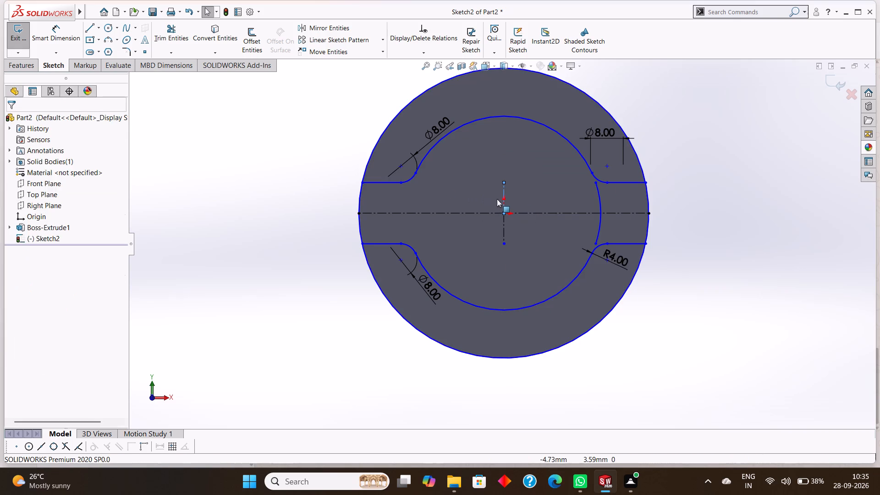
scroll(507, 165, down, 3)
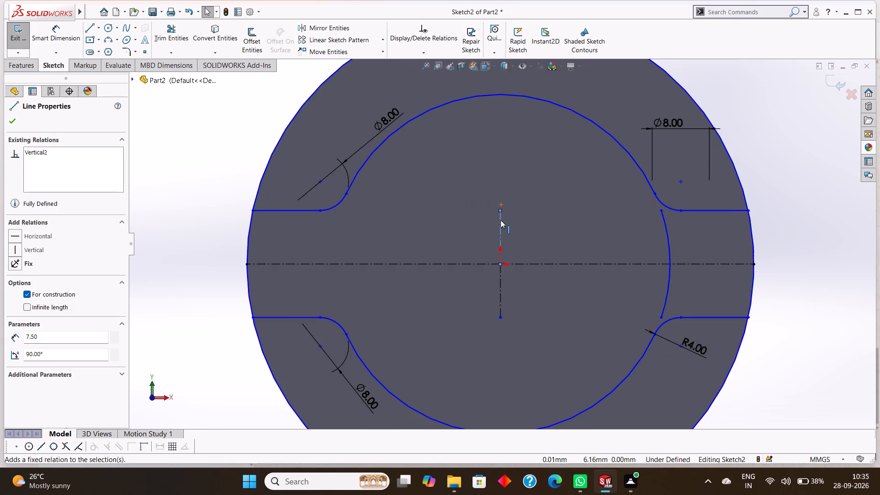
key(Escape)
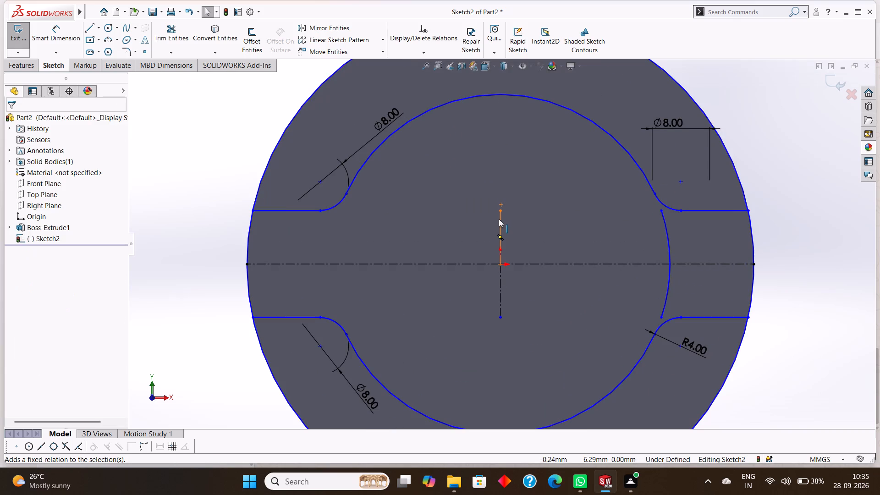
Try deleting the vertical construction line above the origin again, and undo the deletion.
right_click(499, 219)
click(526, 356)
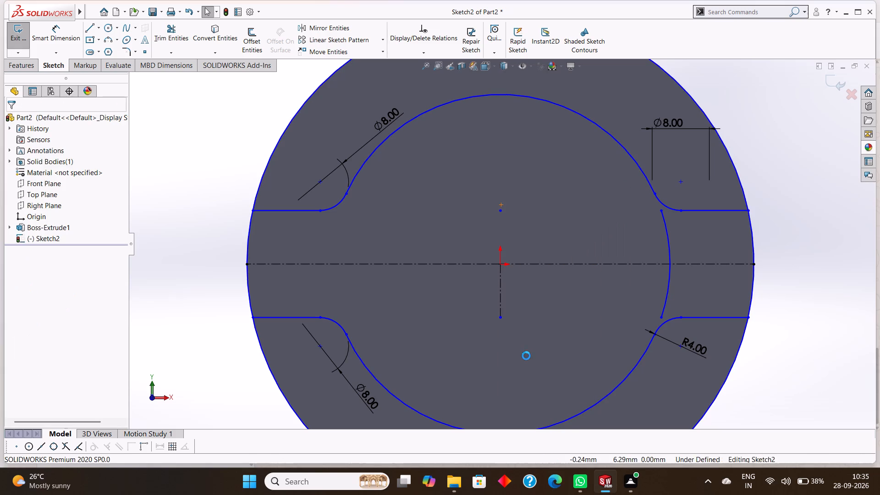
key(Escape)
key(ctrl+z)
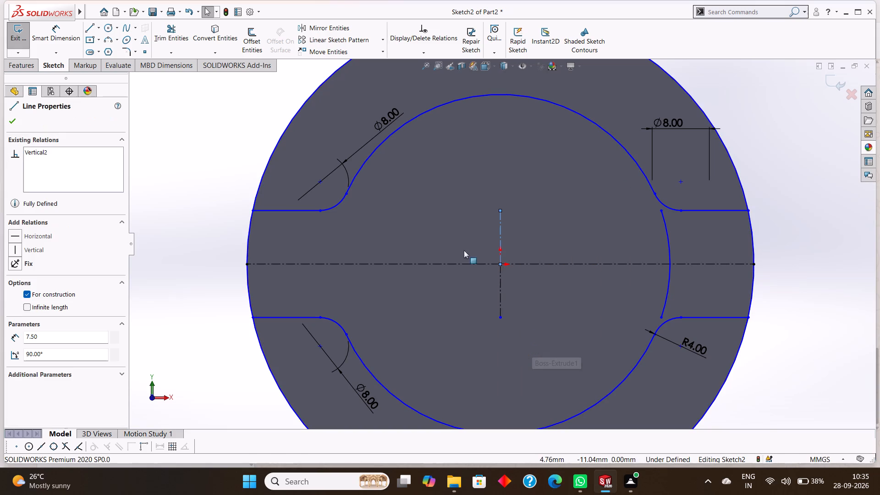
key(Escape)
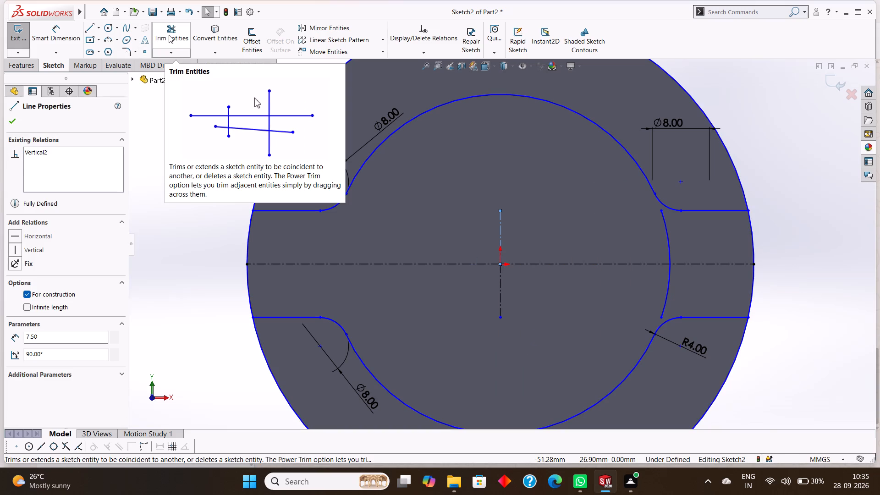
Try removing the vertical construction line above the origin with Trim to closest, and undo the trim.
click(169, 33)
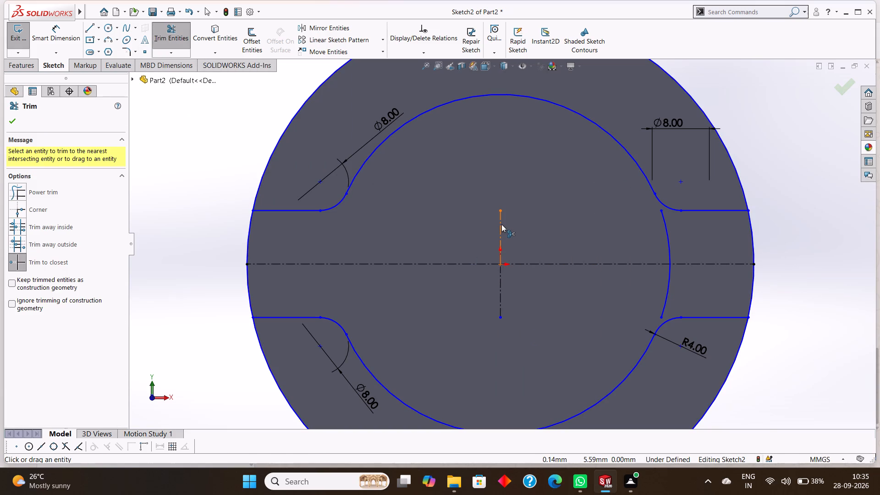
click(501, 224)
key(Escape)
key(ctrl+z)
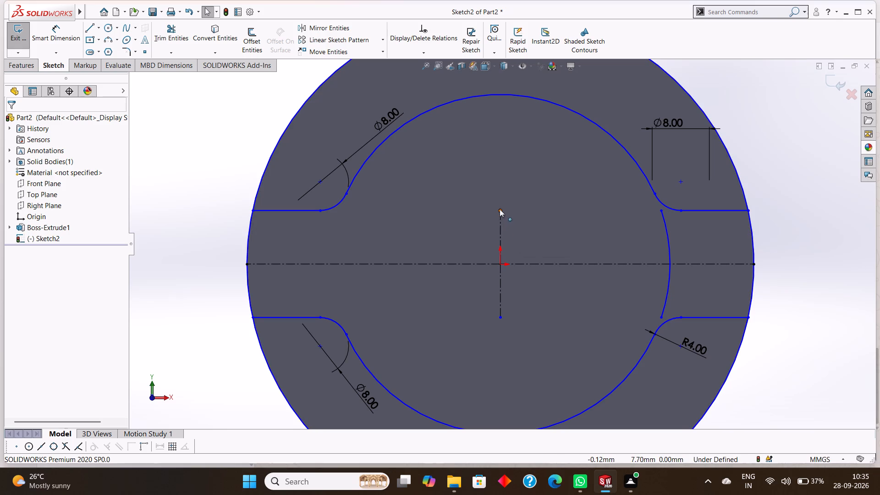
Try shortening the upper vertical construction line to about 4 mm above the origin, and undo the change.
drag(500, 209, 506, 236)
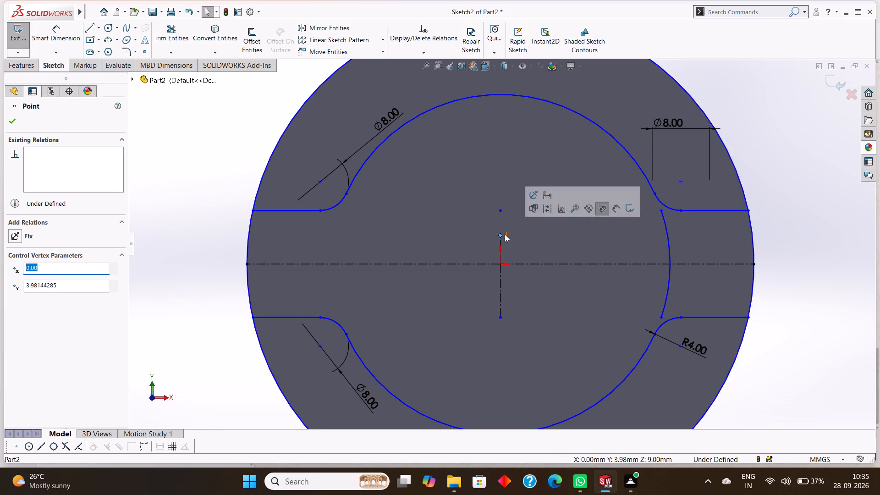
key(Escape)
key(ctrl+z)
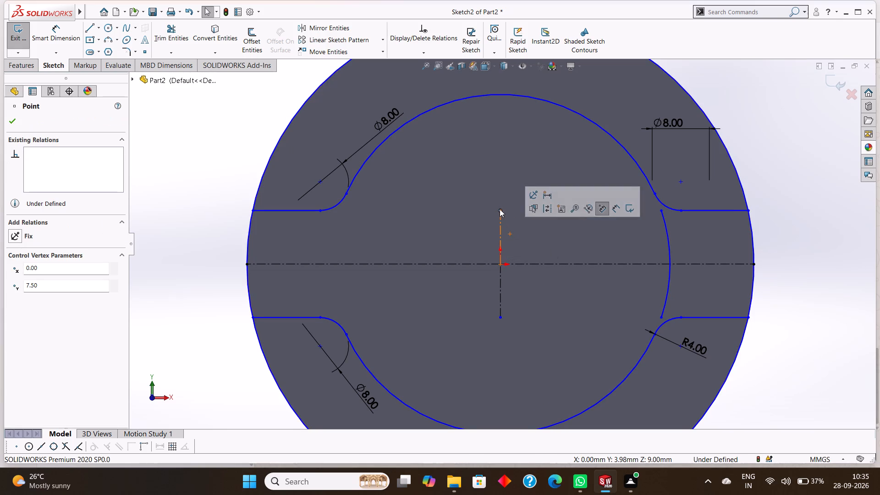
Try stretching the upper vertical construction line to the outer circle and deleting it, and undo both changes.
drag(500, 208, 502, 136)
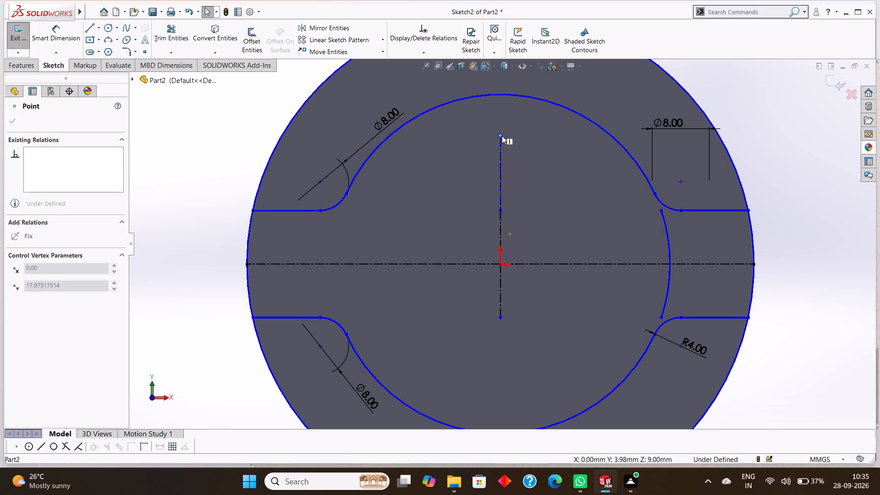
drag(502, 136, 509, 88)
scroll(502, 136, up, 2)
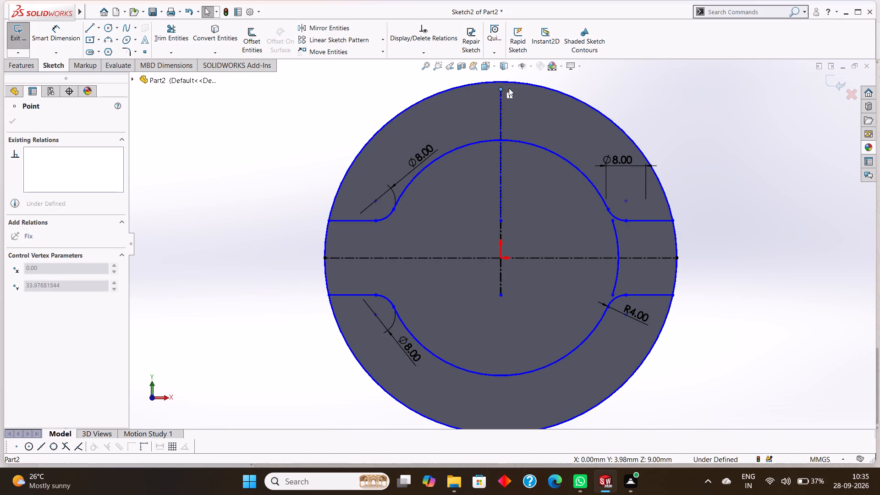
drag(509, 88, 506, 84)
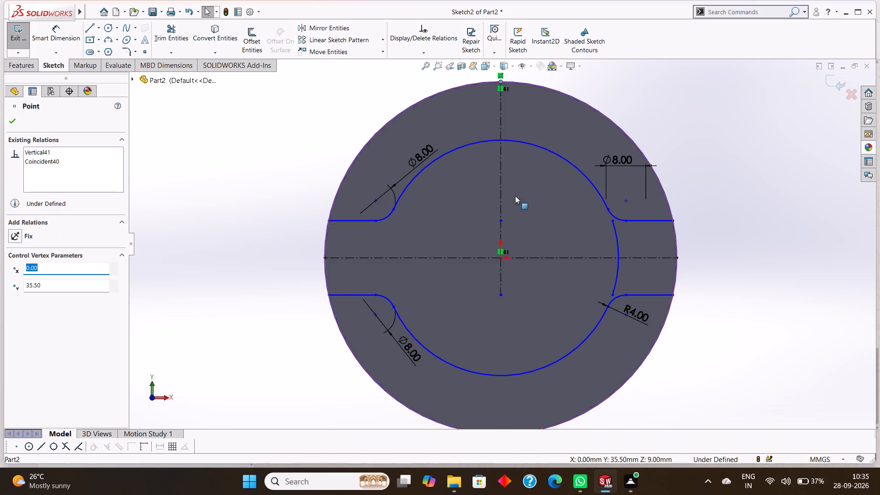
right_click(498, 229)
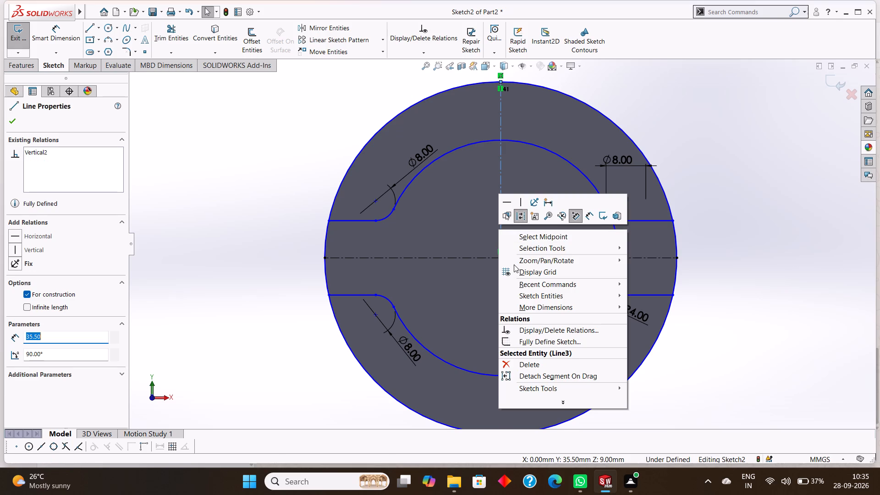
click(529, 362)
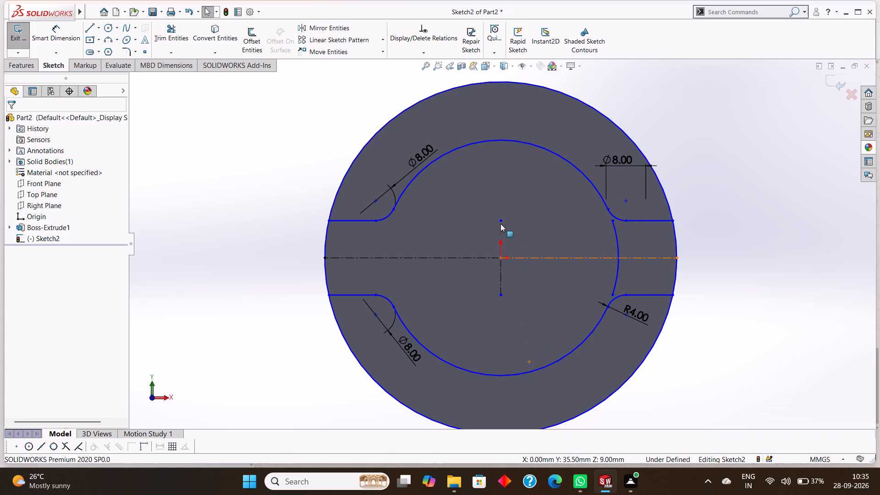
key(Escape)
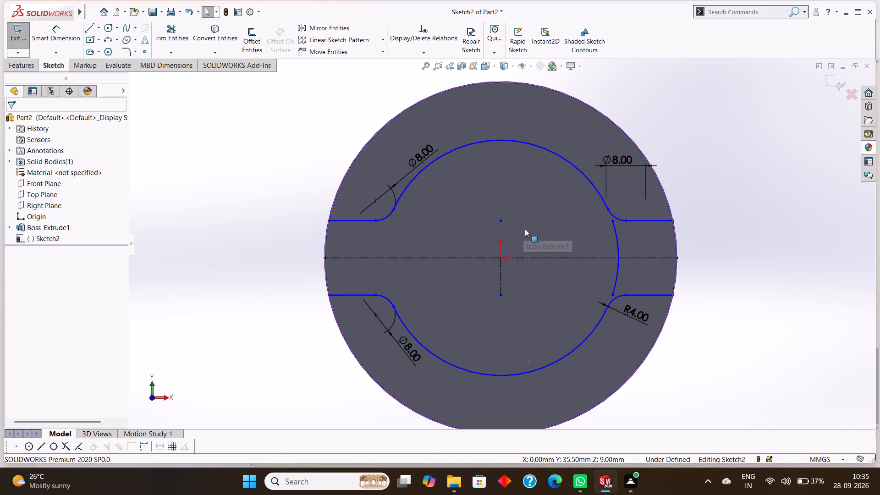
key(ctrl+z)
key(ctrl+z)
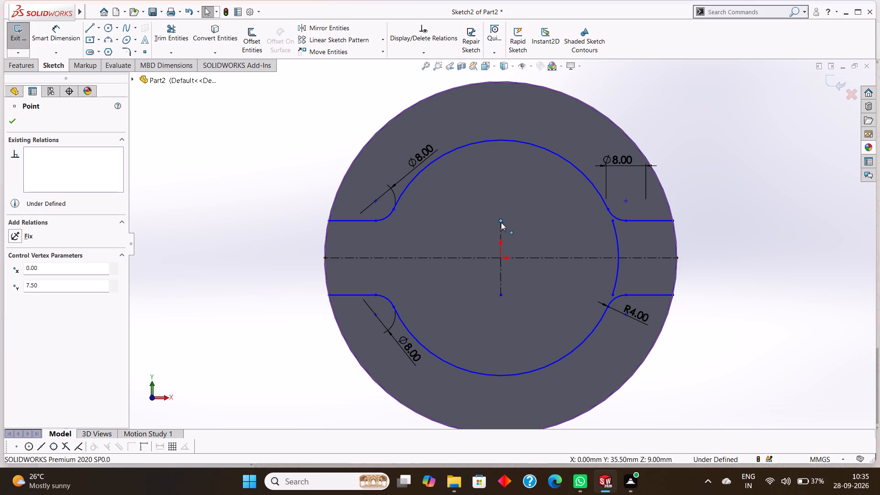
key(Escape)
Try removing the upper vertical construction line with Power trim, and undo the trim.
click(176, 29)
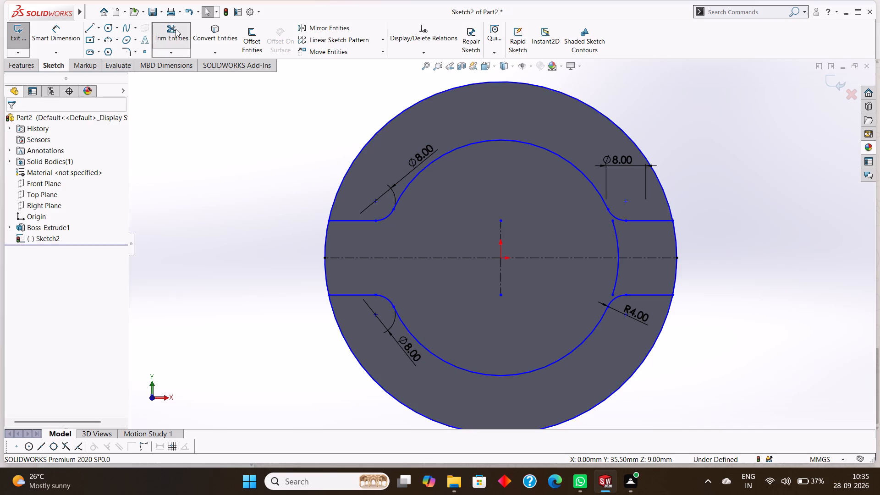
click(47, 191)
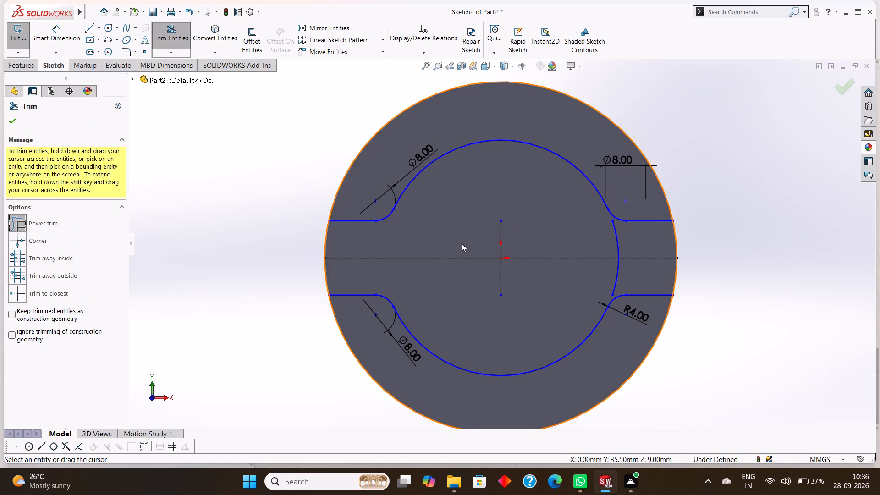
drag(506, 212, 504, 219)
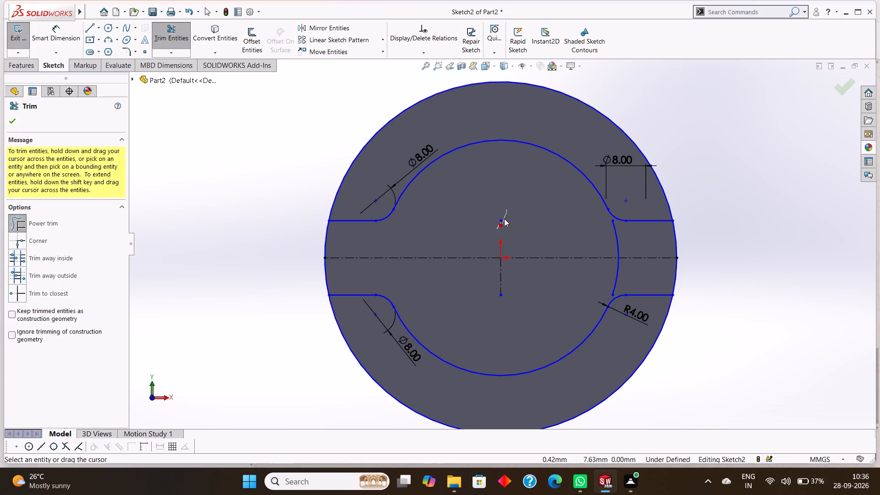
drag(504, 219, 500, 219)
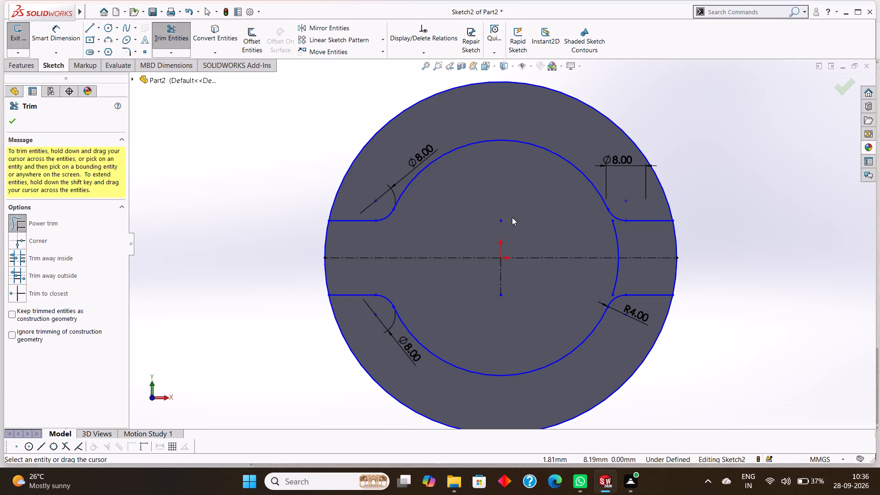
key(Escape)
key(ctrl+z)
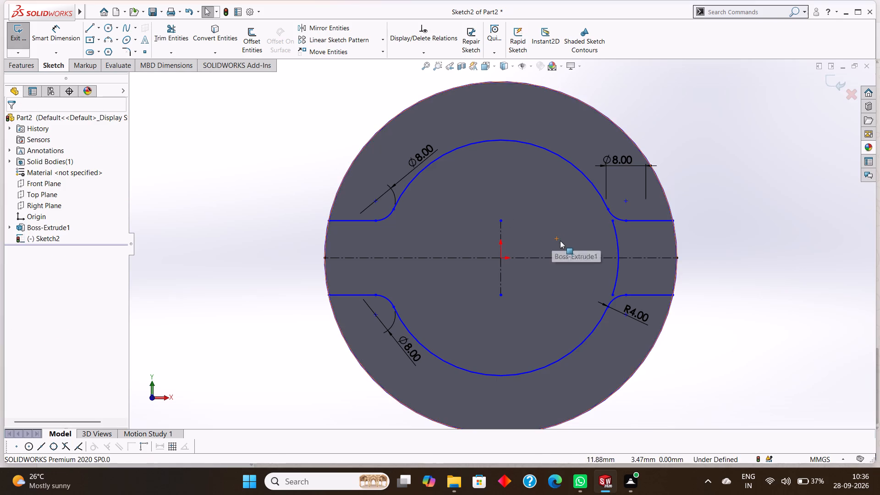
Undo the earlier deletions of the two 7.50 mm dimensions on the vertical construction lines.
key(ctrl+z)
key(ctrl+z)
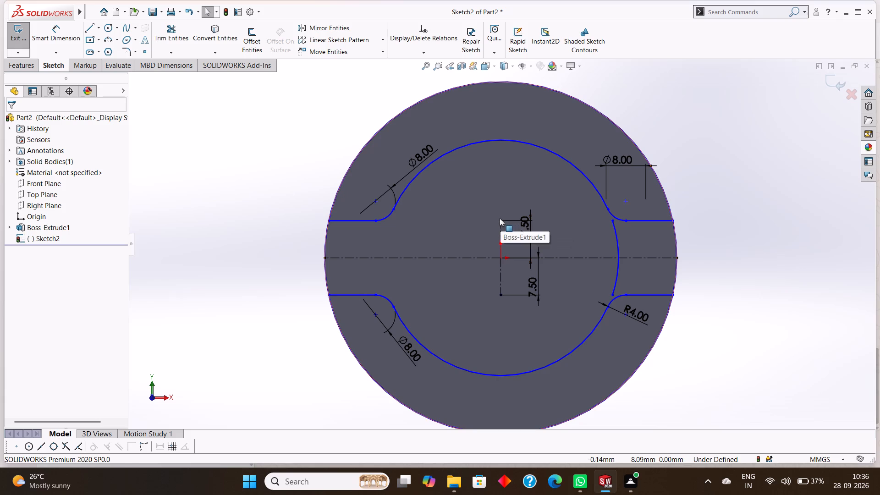
Delete the 7.50 mm dimension on the vertical construction line above the origin.
right_click(519, 223)
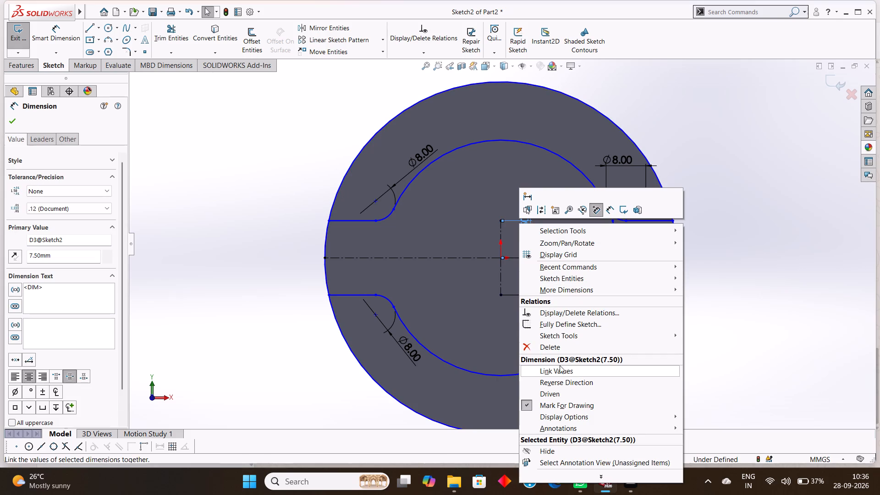
click(556, 350)
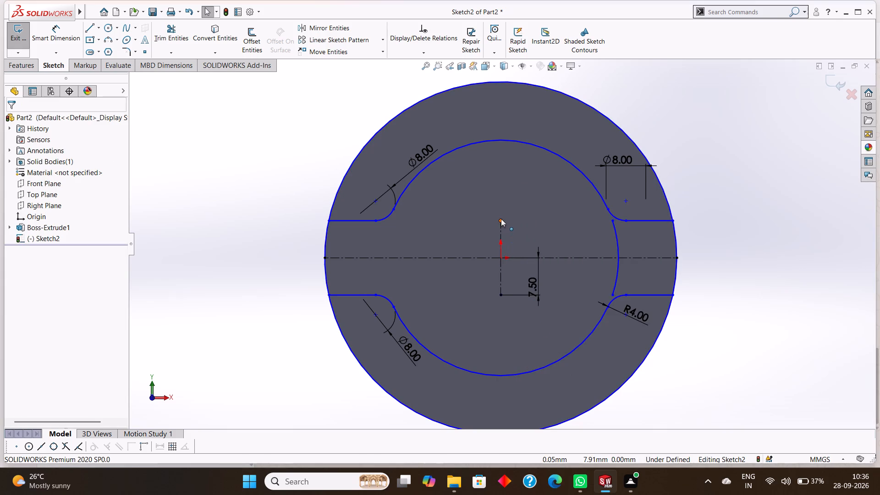
Extend the upper vertical construction line so its free endpoint lies at the top of the outer circle.
drag(501, 219, 499, 85)
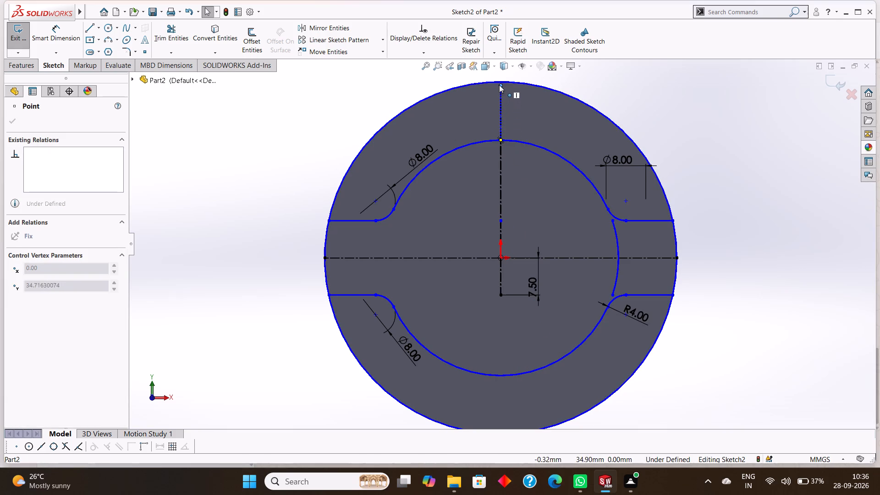
drag(499, 85, 500, 83)
click(529, 216)
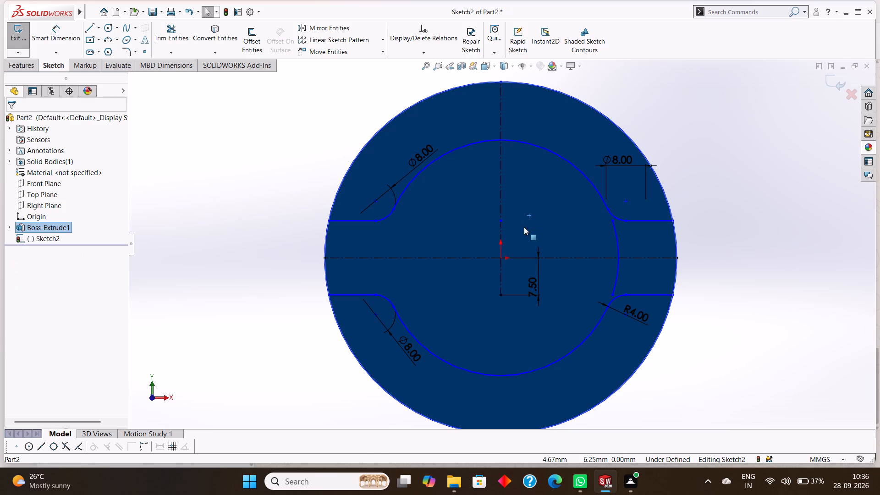
key(Escape)
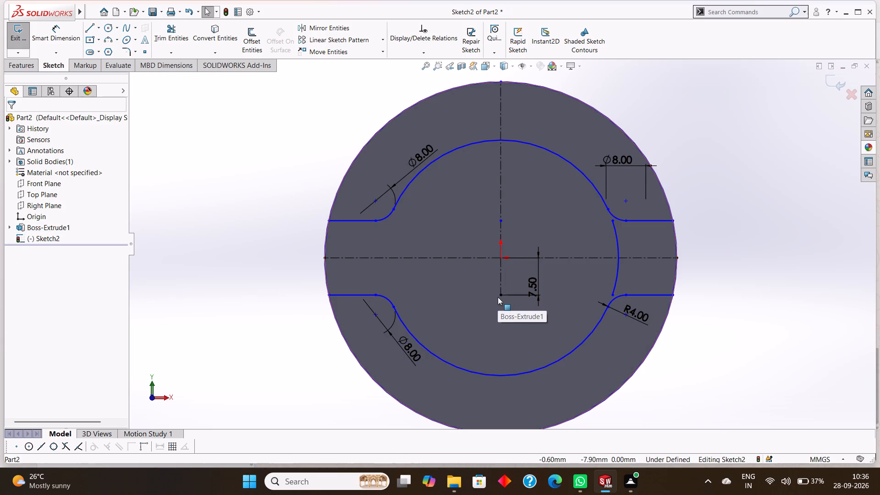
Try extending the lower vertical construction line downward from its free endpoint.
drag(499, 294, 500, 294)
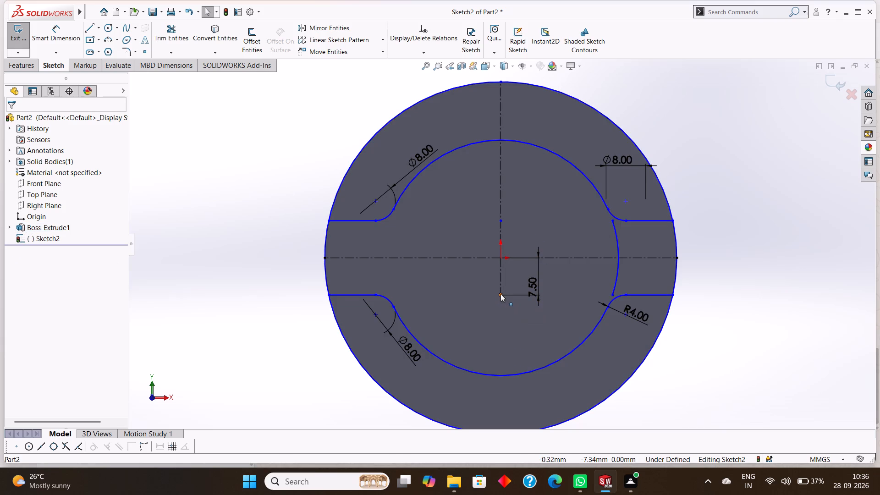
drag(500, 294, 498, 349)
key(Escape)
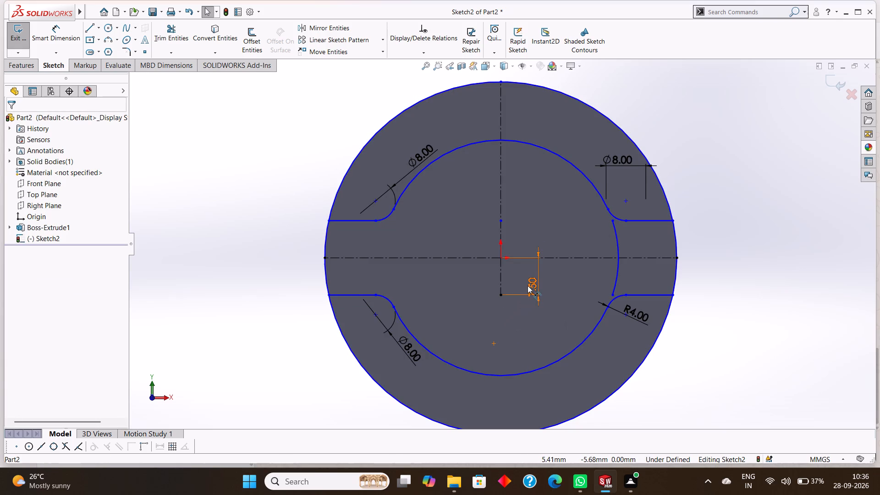
Delete the 7.50 mm dimension on the vertical construction line below the origin.
right_click(529, 283)
click(556, 363)
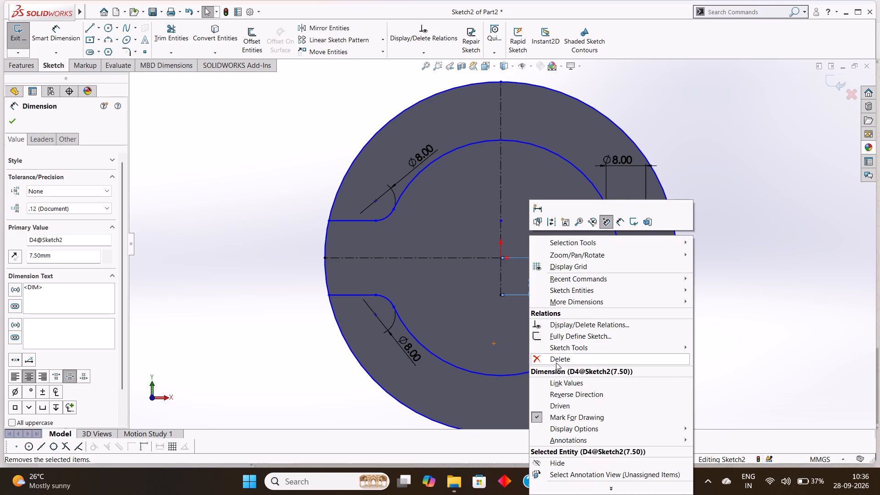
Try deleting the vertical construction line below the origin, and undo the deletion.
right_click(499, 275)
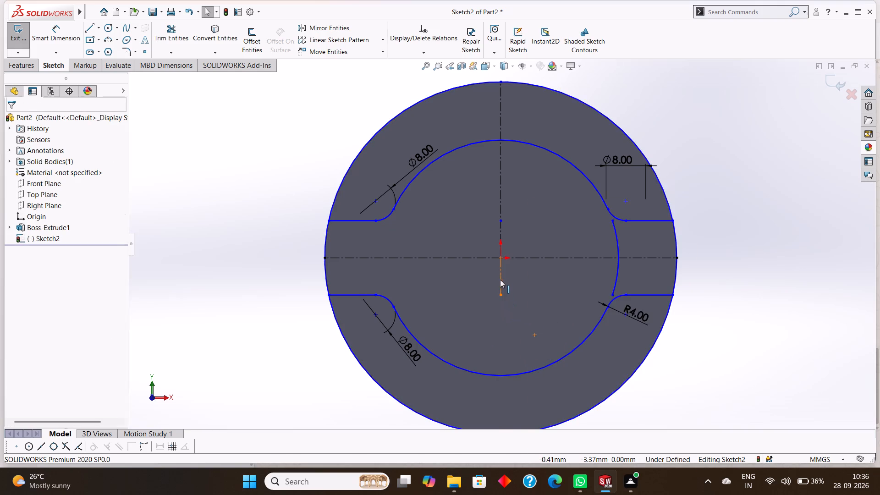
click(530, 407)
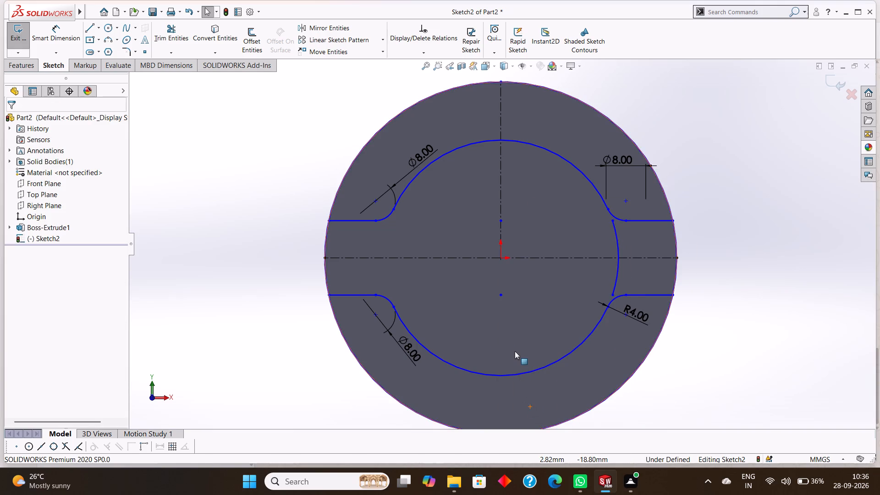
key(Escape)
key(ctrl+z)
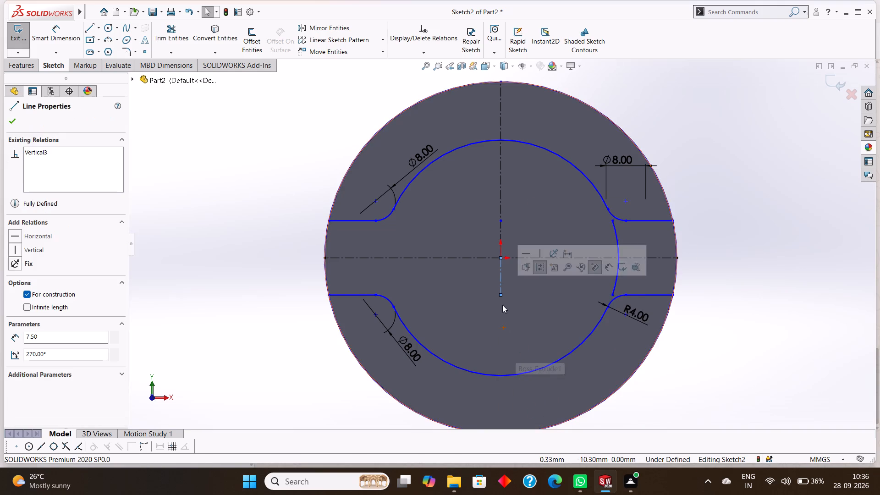
Extend the lower vertical construction line so its free endpoint coincides with the bottom of the outer circle, 35.50 mm below the origin.
drag(501, 294, 503, 388)
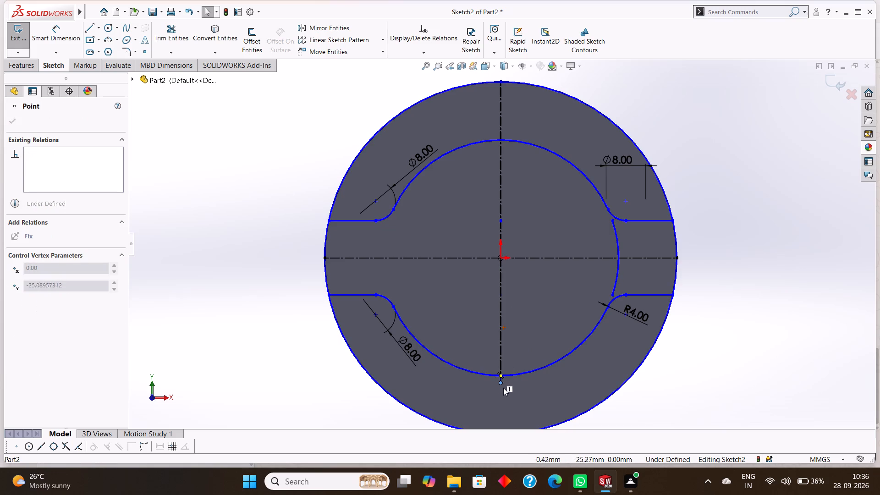
drag(503, 388, 510, 412)
scroll(509, 407, up, 2)
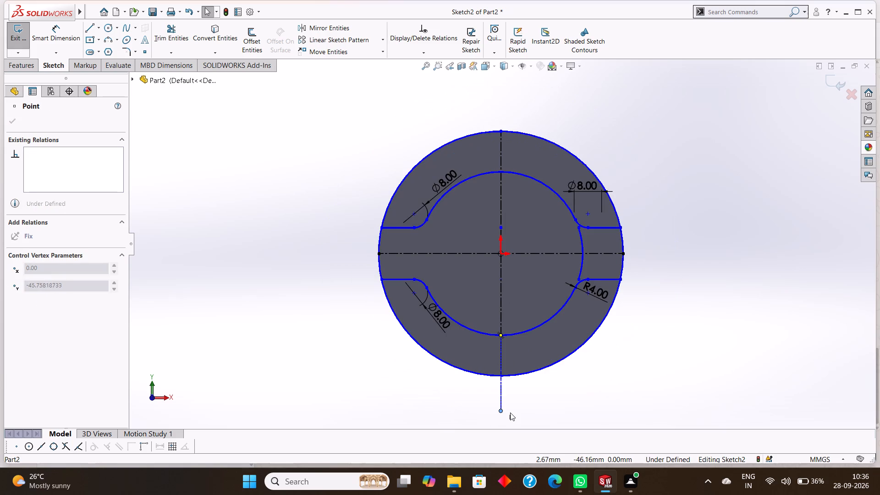
drag(510, 412, 511, 373)
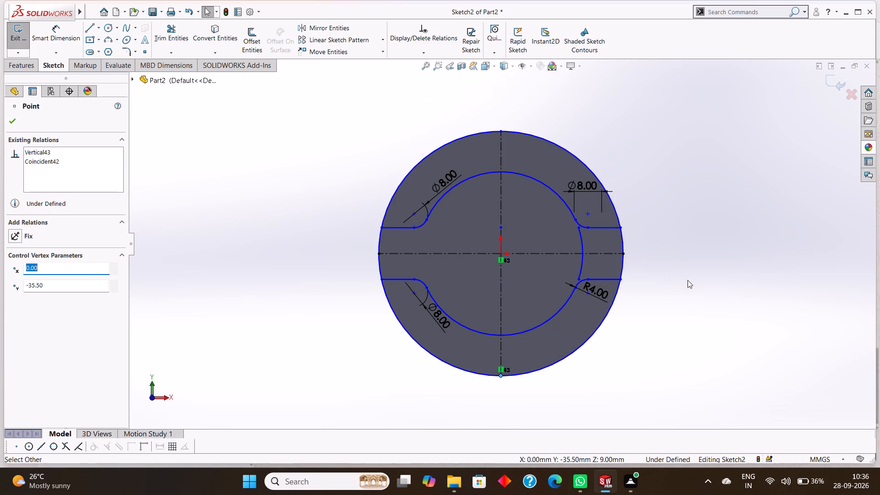
key(Escape)
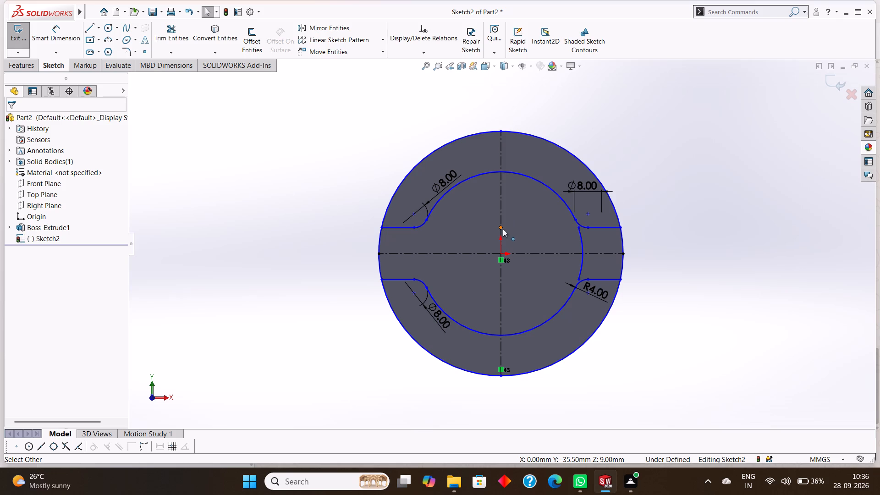
Move the loose sketch point on the vertical centreline, 7.50 mm above the origin, down onto the origin.
right_click(500, 226)
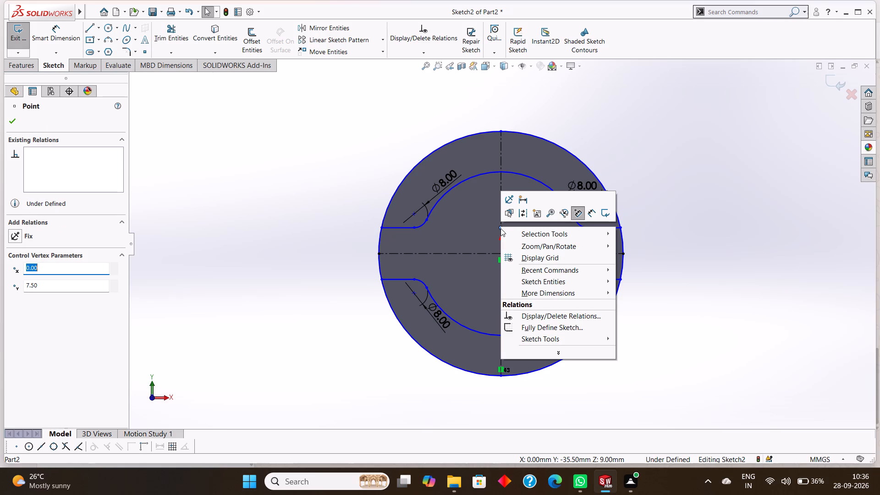
right_click(500, 228)
click(487, 233)
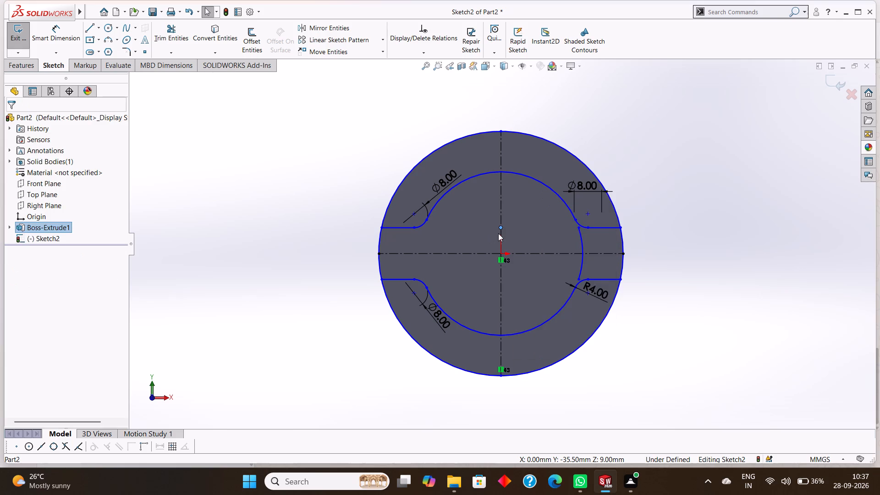
click(501, 227)
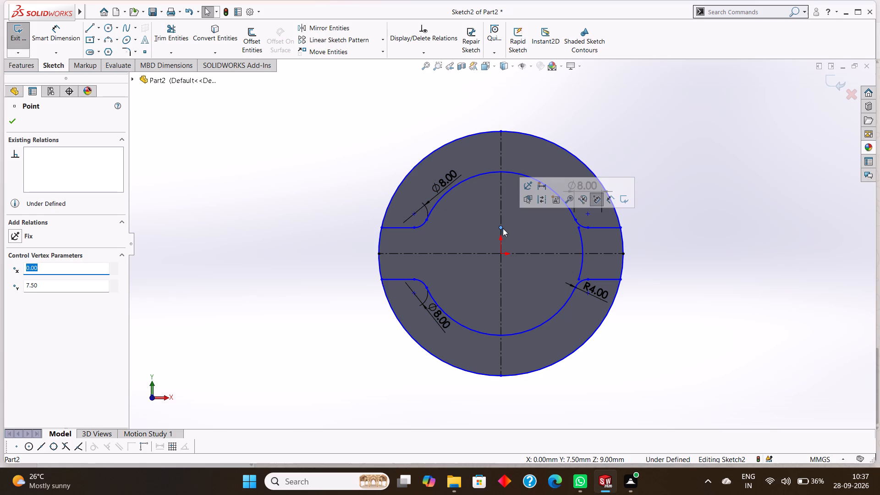
drag(500, 226, 499, 253)
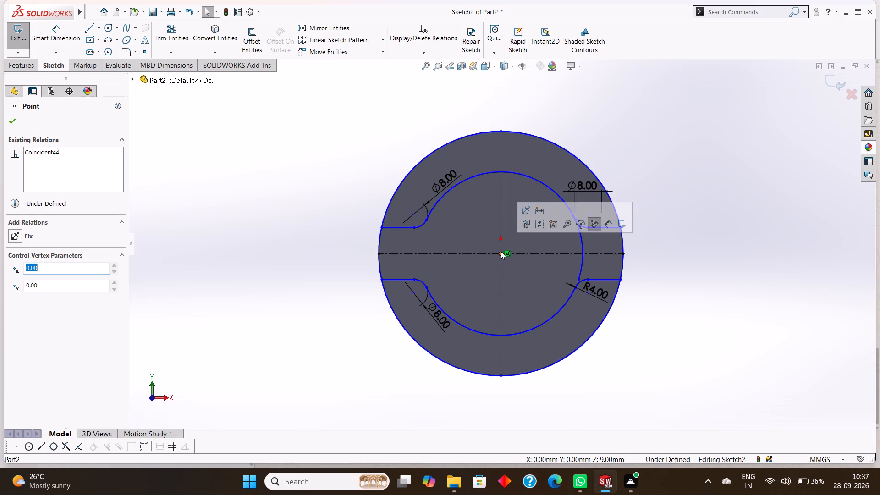
key(Escape)
key(Escape)
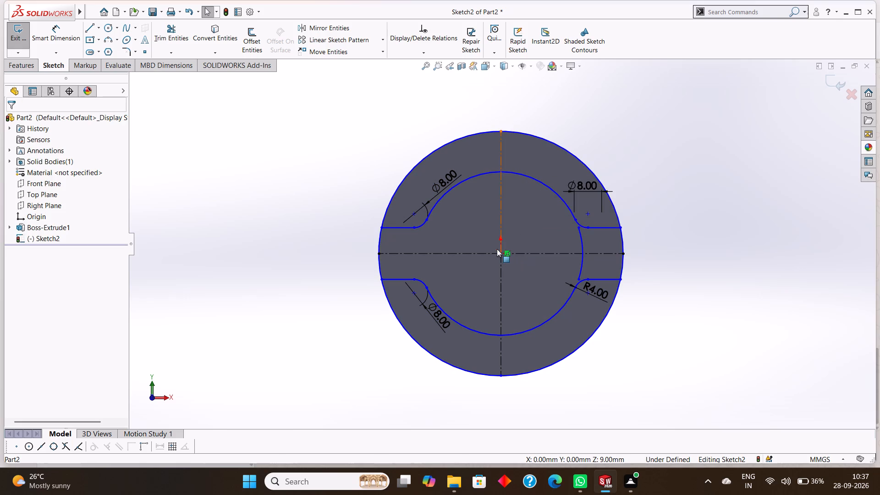
Pull the shared centre point of the circles and vertical centrelines slightly off and back, making it coincident with the origin.
scroll(497, 248, down, 5)
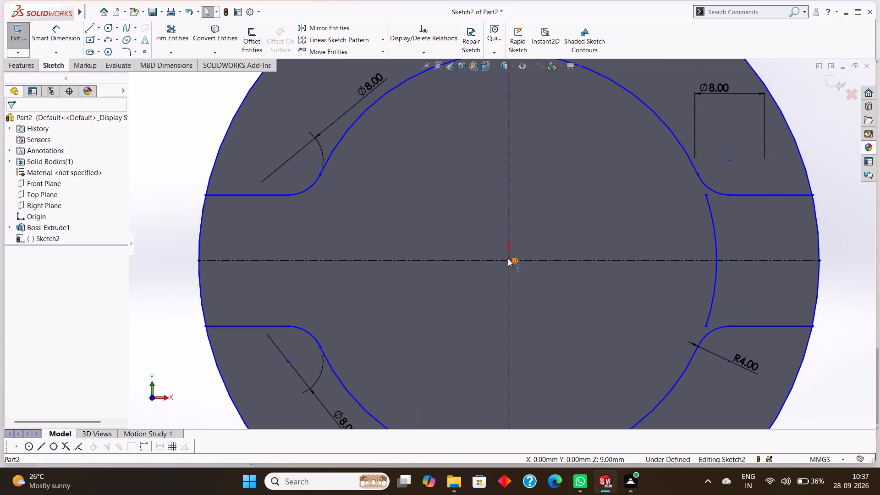
scroll(508, 259, up, 4)
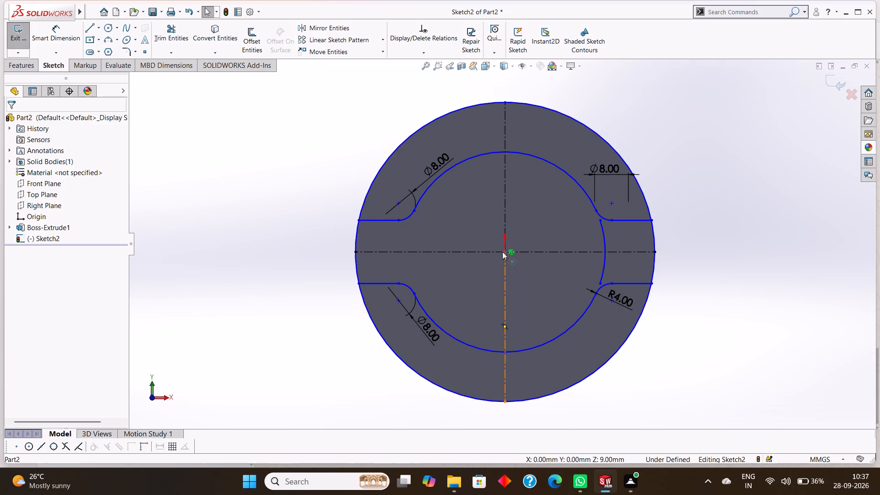
drag(505, 252, 447, 247)
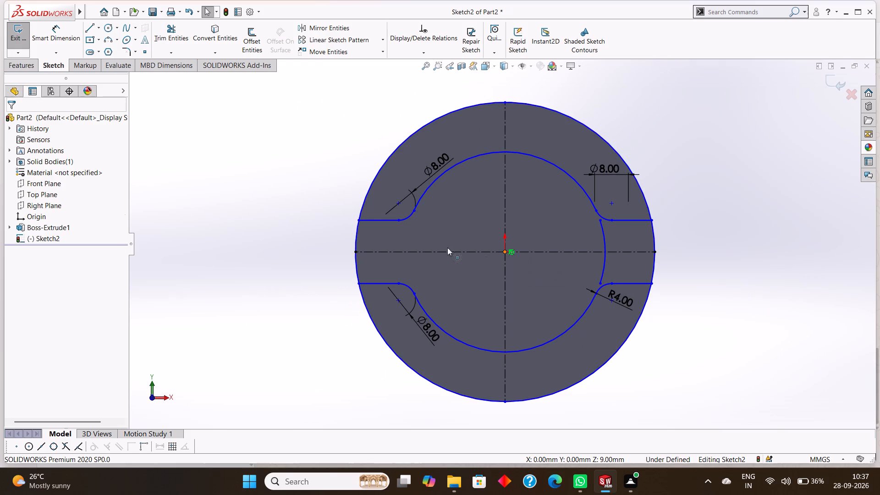
drag(447, 247, 417, 246)
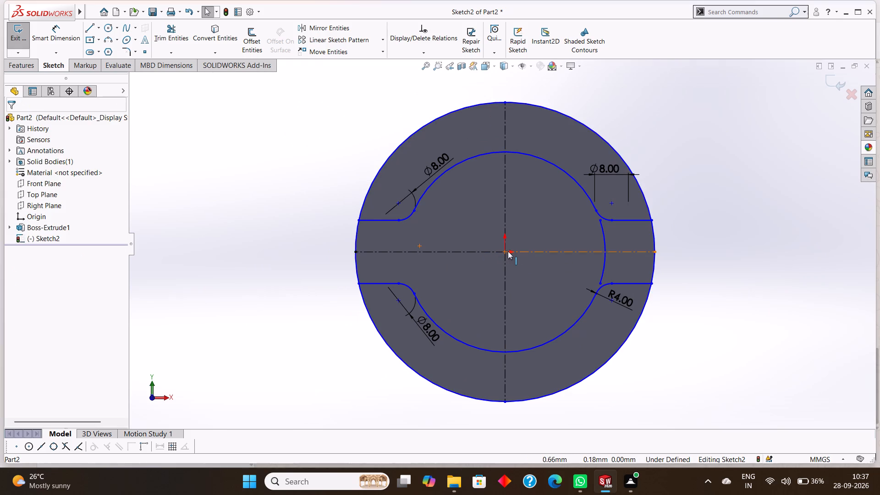
drag(505, 250, 504, 255)
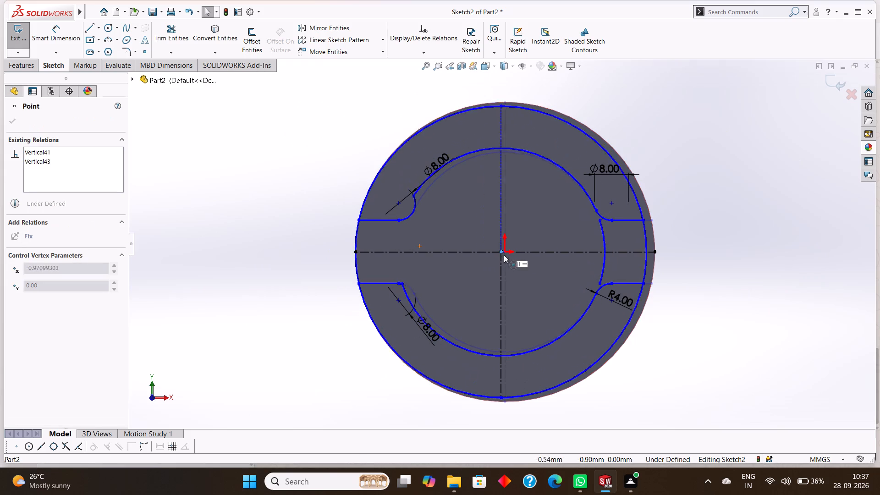
drag(504, 255, 505, 254)
key(Escape)
key(Escape)
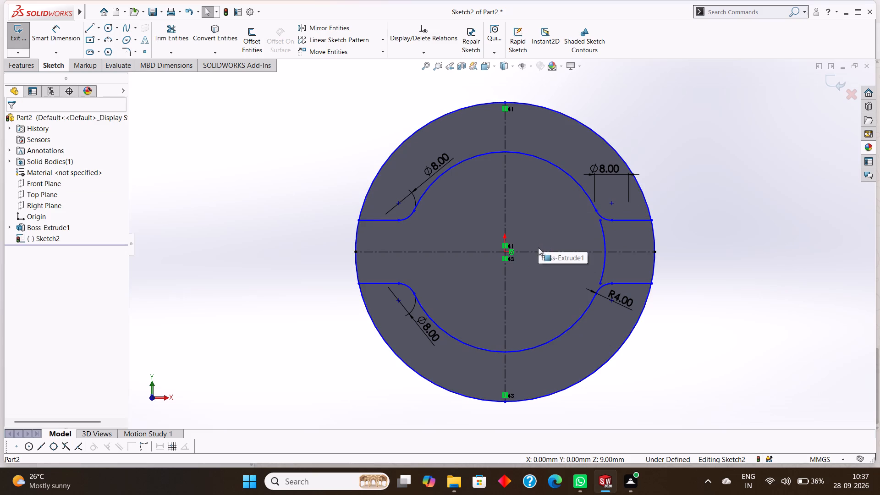
key(Escape)
key(Escape)
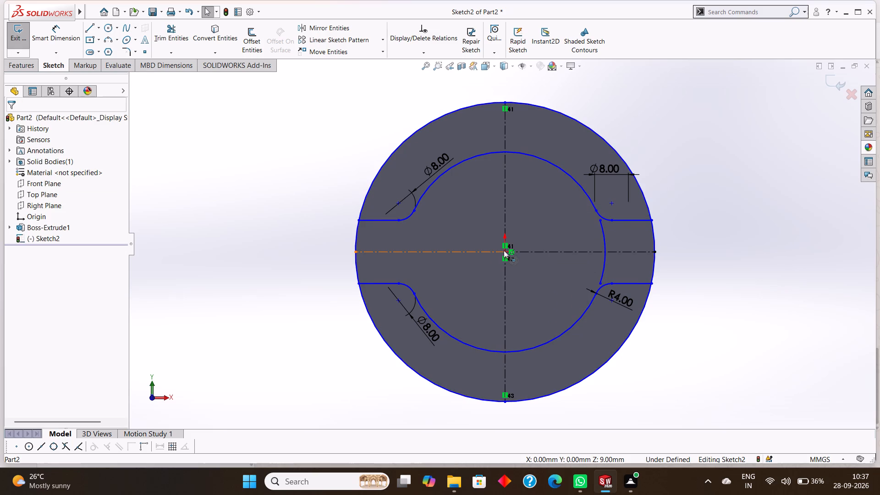
key(Escape)
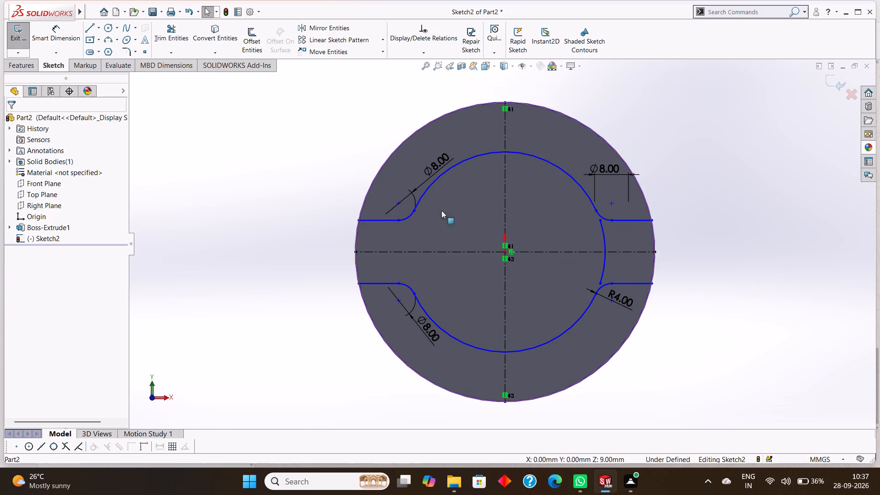
Dimension the horizontal distance from the origin to the outer endpoint of the left slot's upper edge.
click(67, 24)
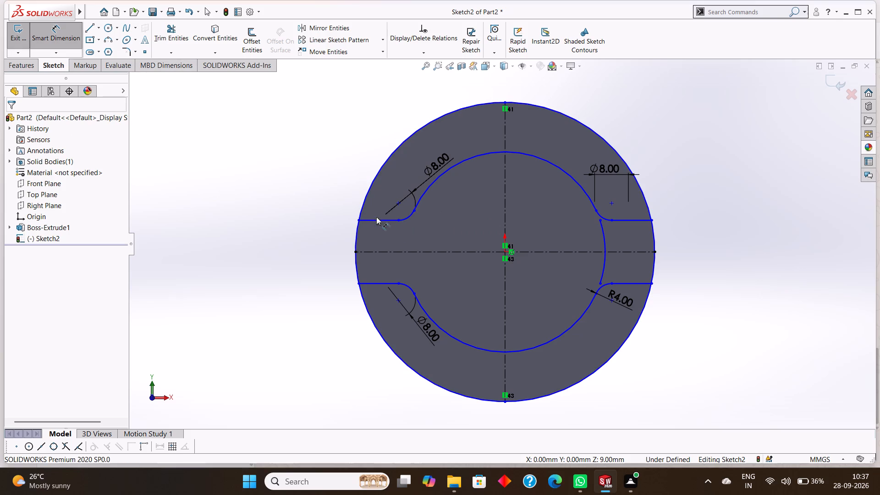
click(504, 252)
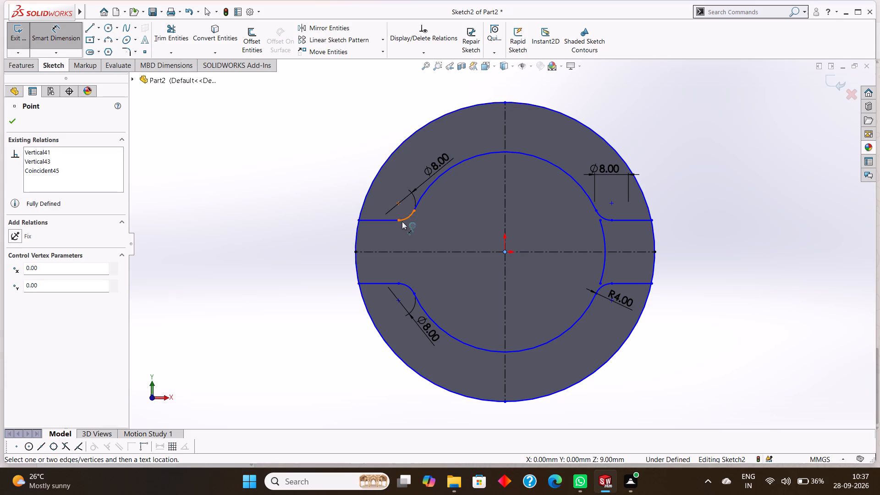
click(357, 219)
click(416, 149)
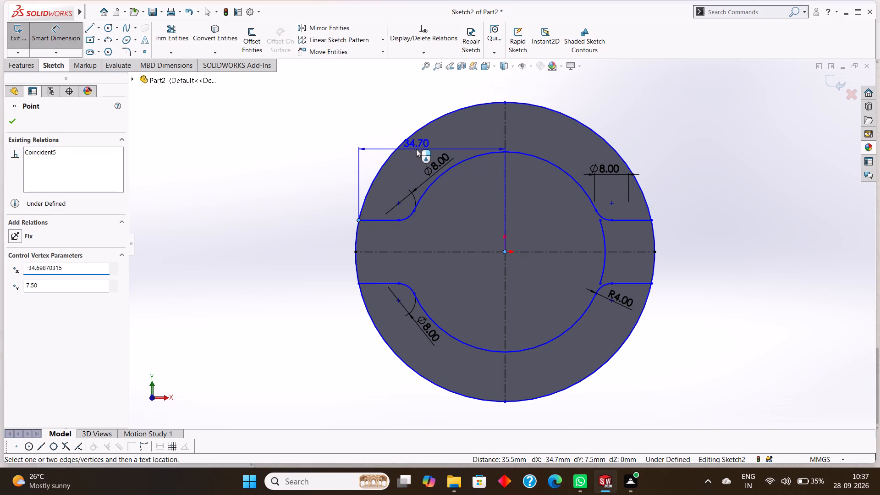
click(374, 138)
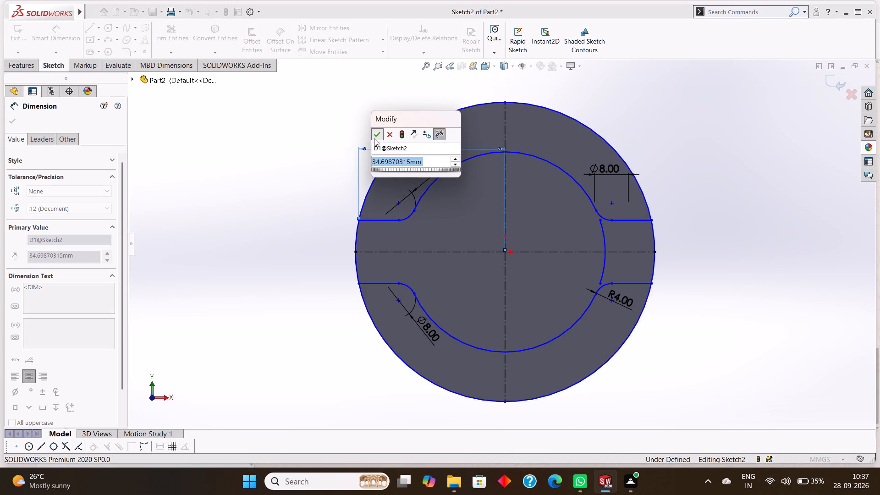
Dimension the vertical distance from the origin to the outer endpoint of the left slot's upper edge.
click(503, 253)
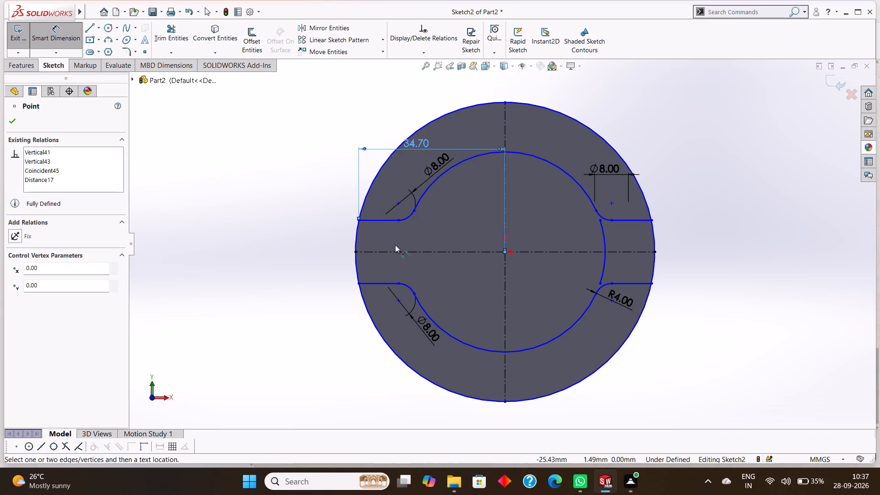
click(358, 221)
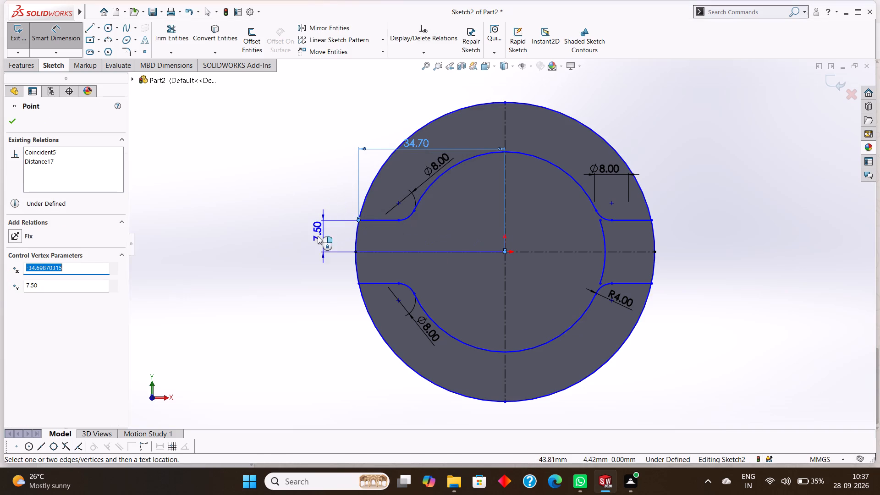
click(310, 237)
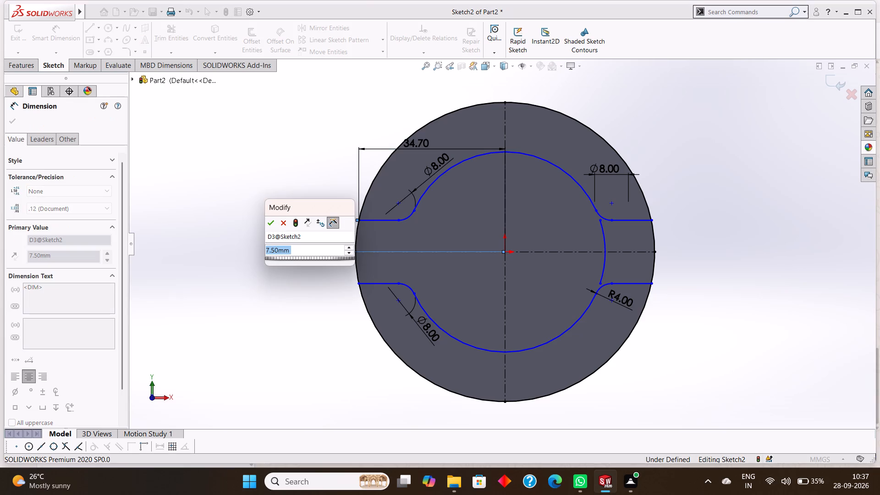
click(269, 223)
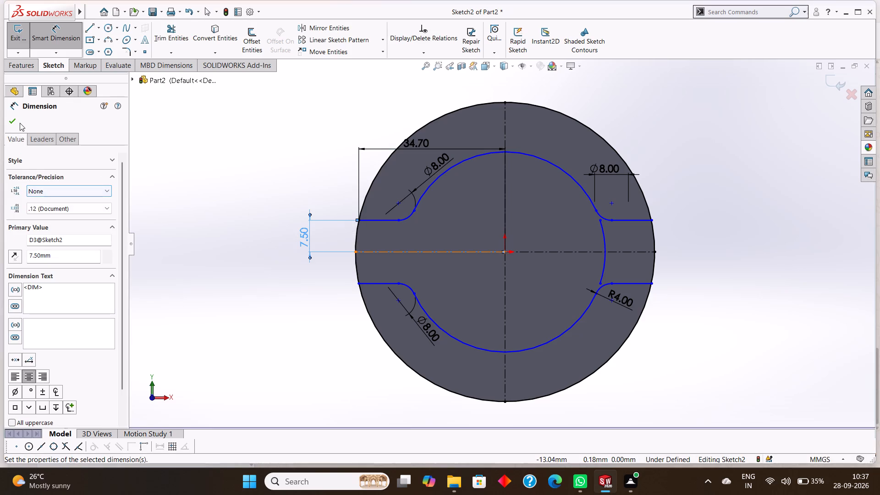
click(13, 121)
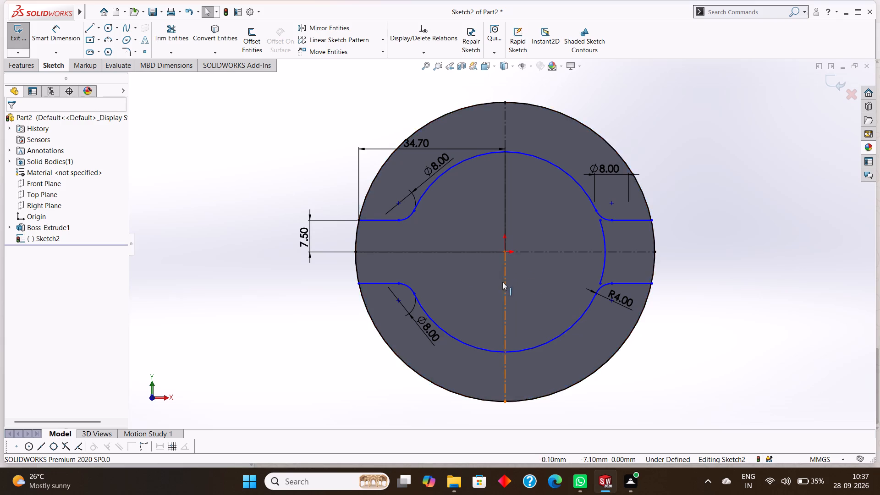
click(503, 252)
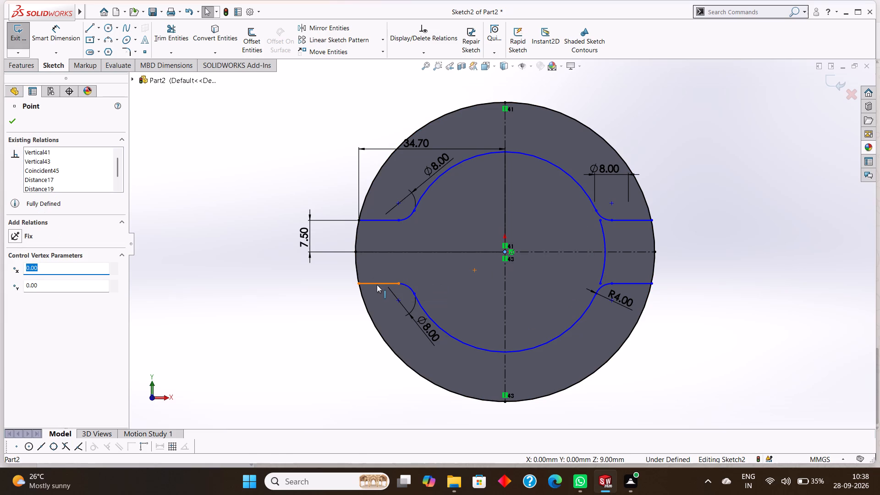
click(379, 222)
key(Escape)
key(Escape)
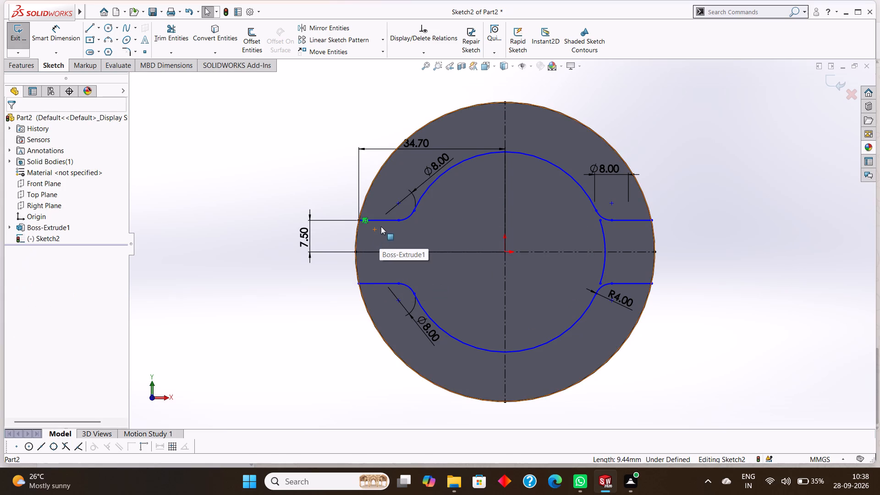
Dimension the length of the left slot's upper edge, placing the dimension just below the line.
click(63, 33)
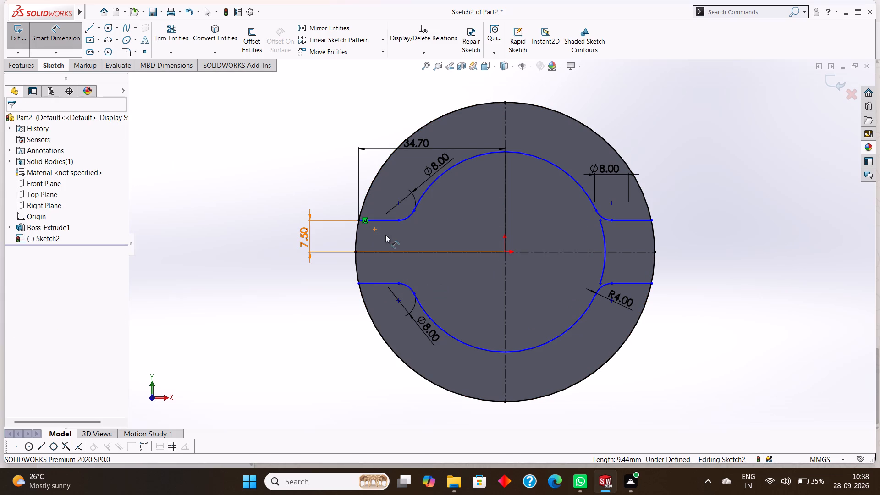
click(390, 218)
click(384, 240)
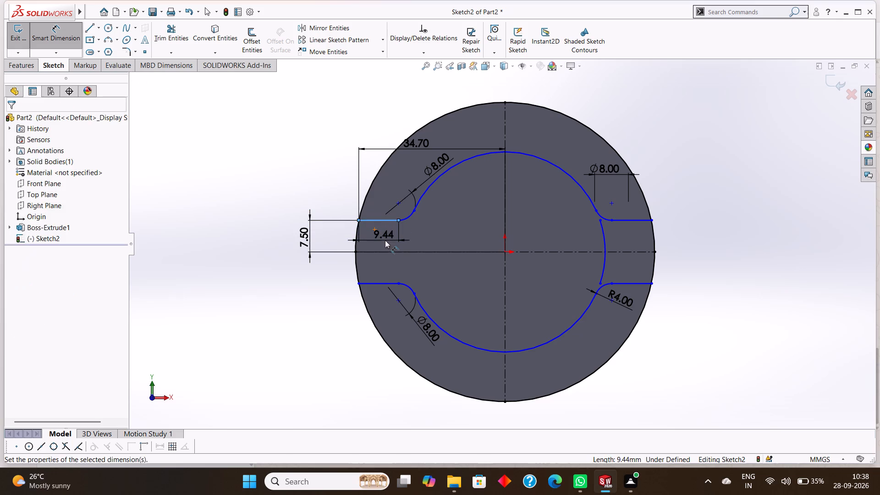
click(342, 224)
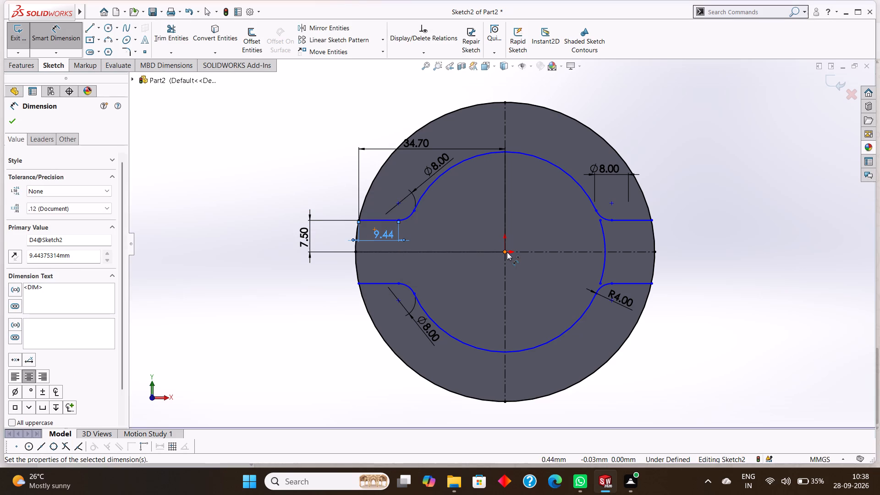
Dimension the horizontal distance from the origin to the inner endpoint of the left slot's upper edge.
click(507, 252)
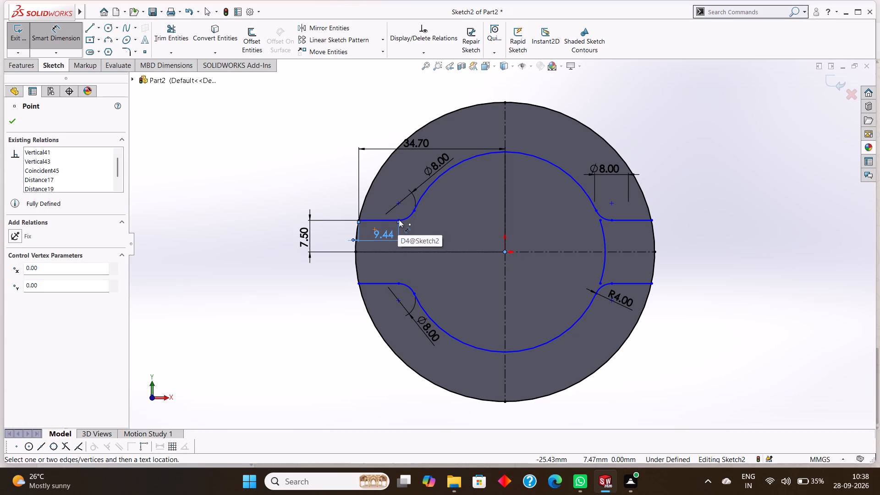
click(400, 219)
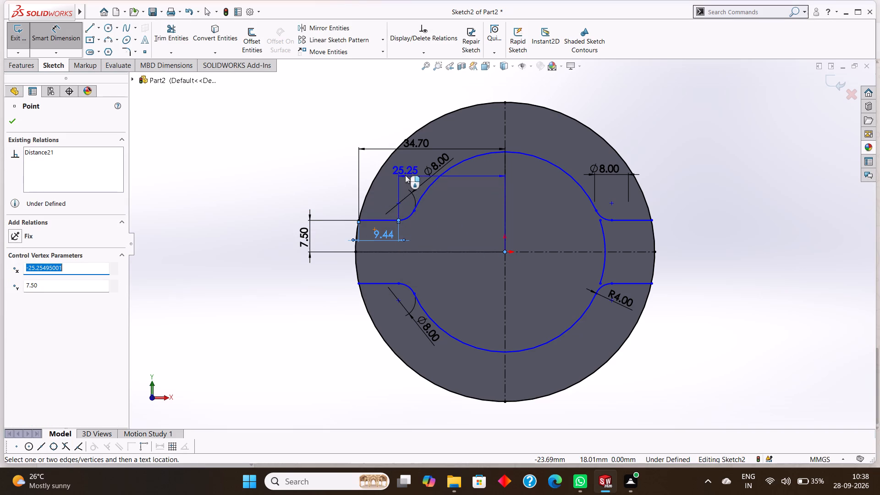
click(405, 175)
click(363, 163)
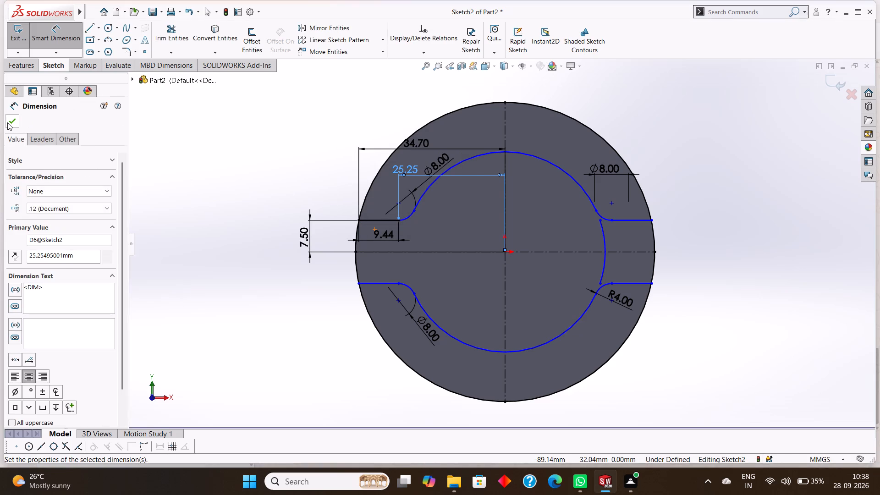
click(21, 121)
click(14, 118)
Dimension the vertical distance from the origin to the top of the inner circle's upper arc.
click(57, 38)
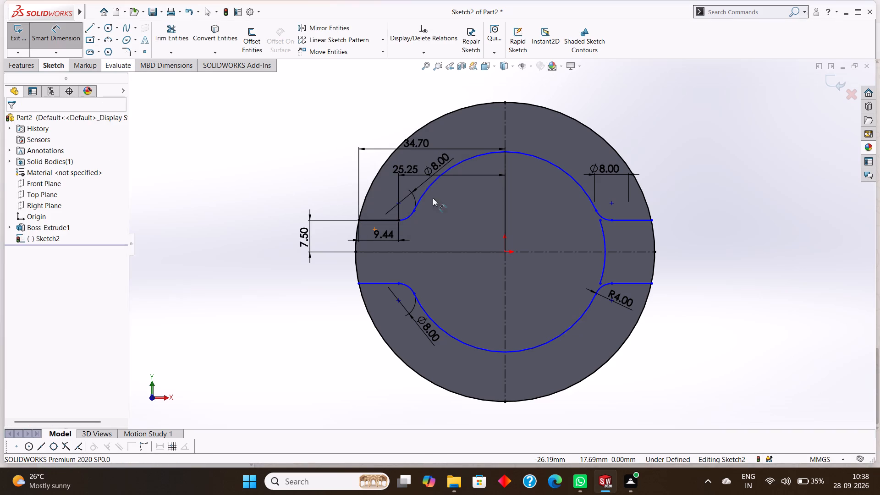
click(507, 251)
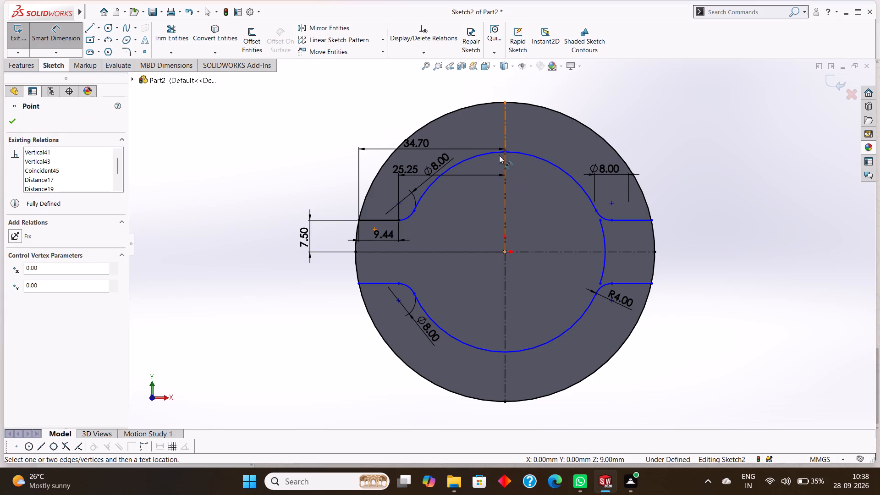
click(506, 149)
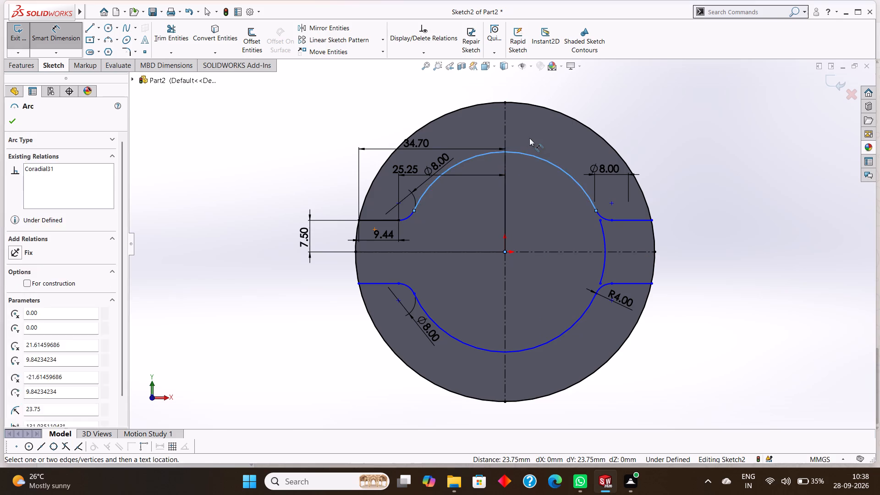
click(505, 153)
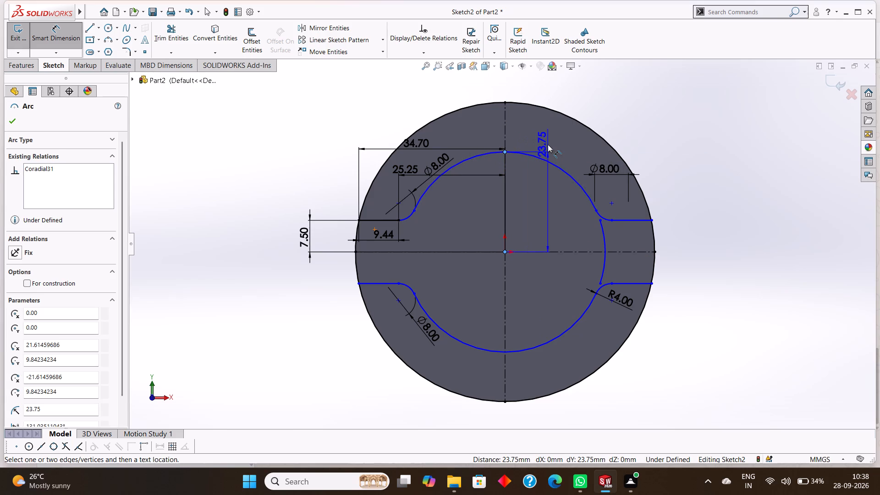
click(549, 144)
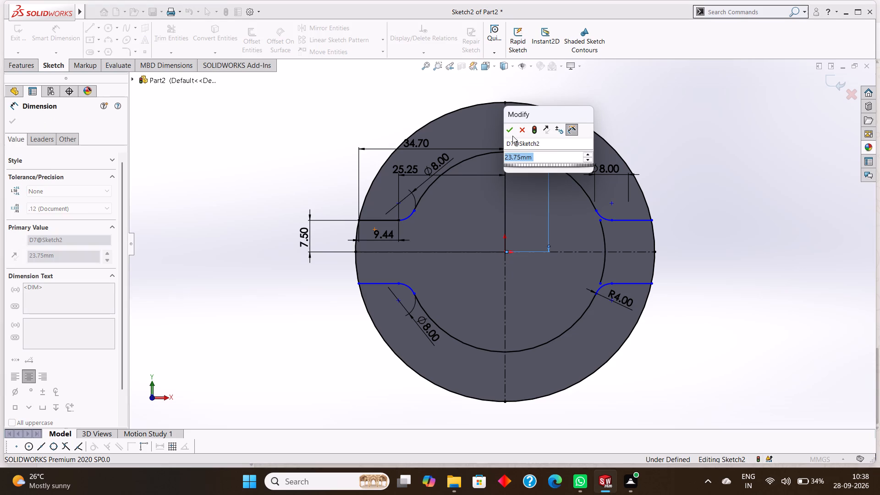
click(512, 134)
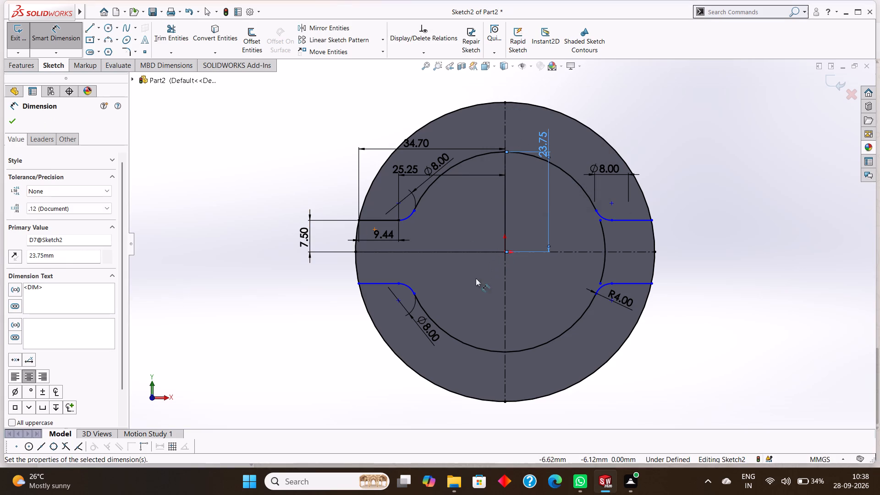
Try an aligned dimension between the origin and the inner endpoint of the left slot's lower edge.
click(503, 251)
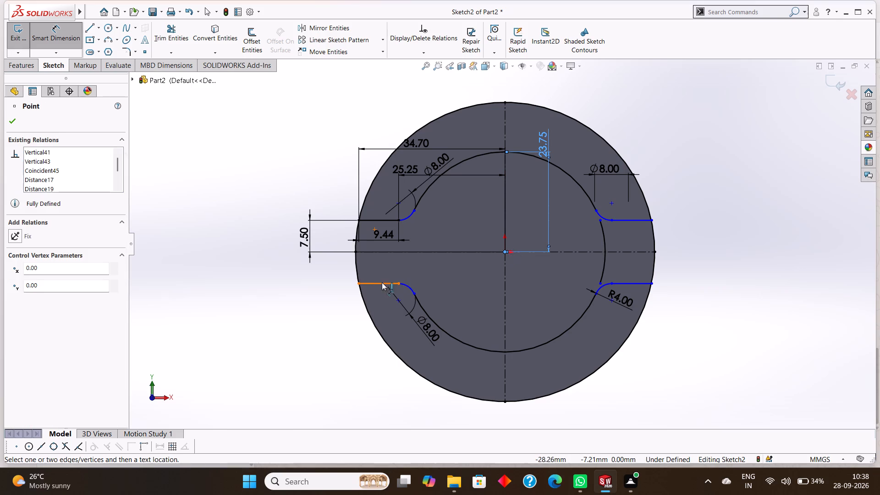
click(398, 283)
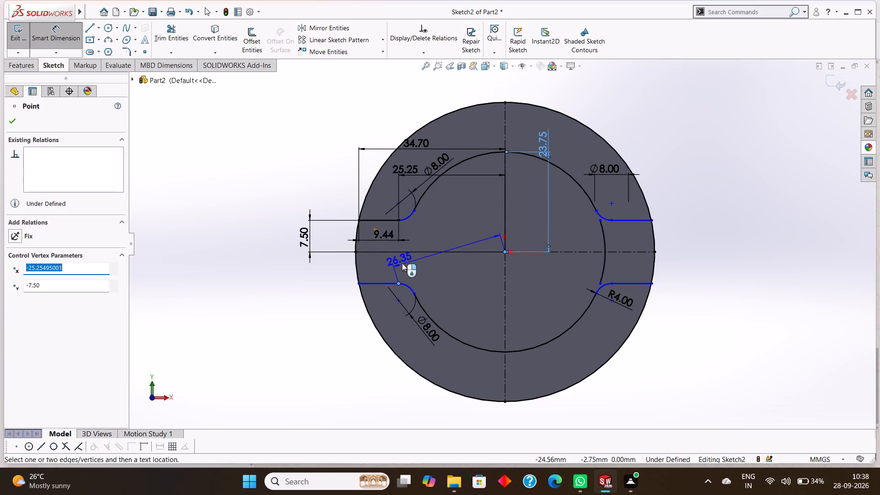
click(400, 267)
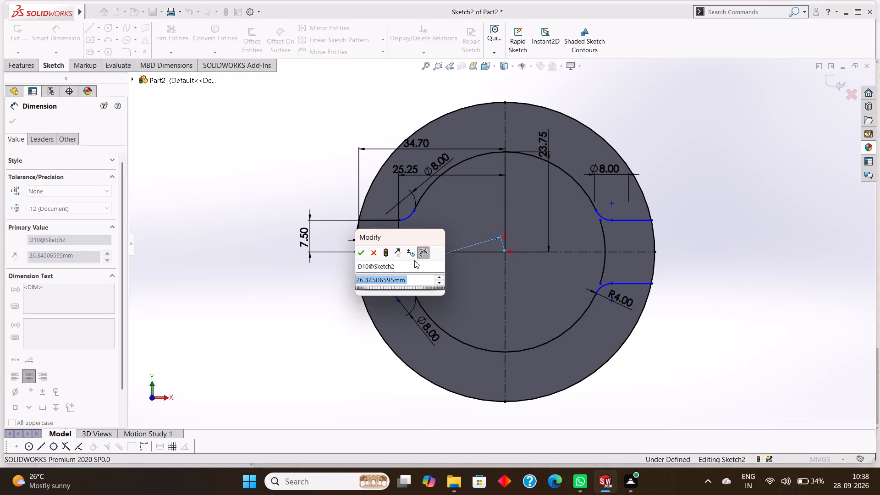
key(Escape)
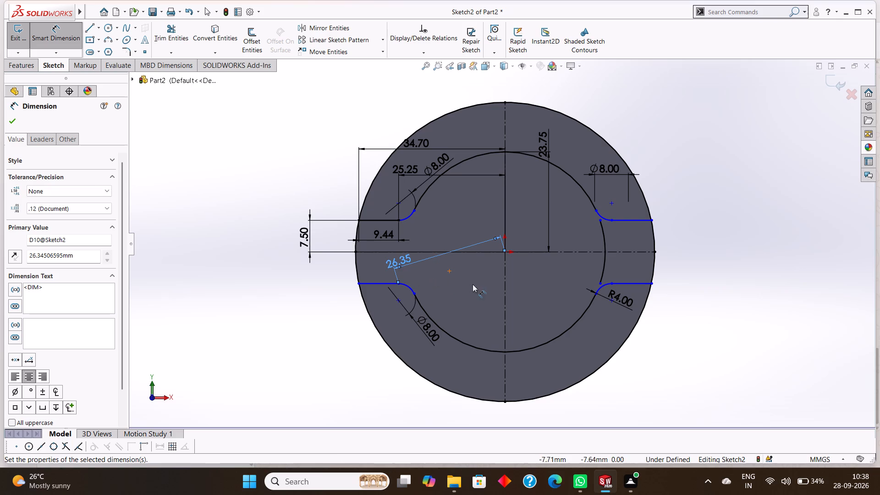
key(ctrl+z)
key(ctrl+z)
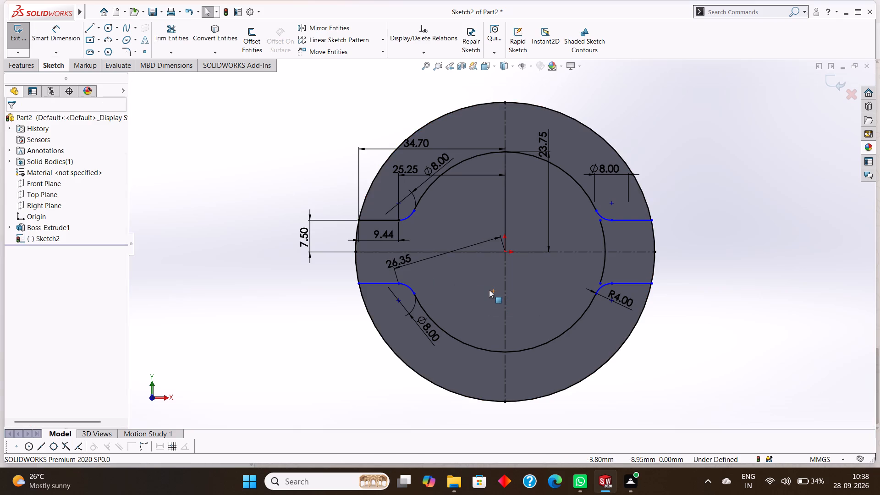
Dimension the vertical distance from the origin to the inner endpoint of the left slot's lower edge.
click(61, 38)
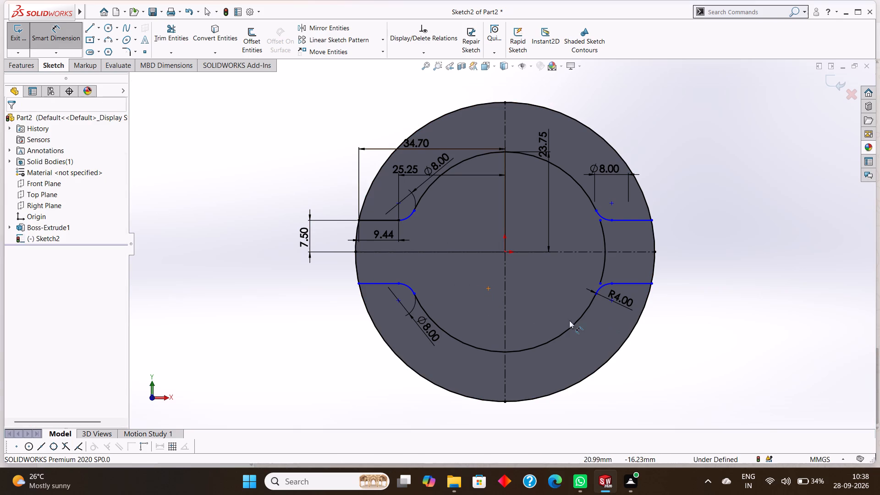
click(506, 252)
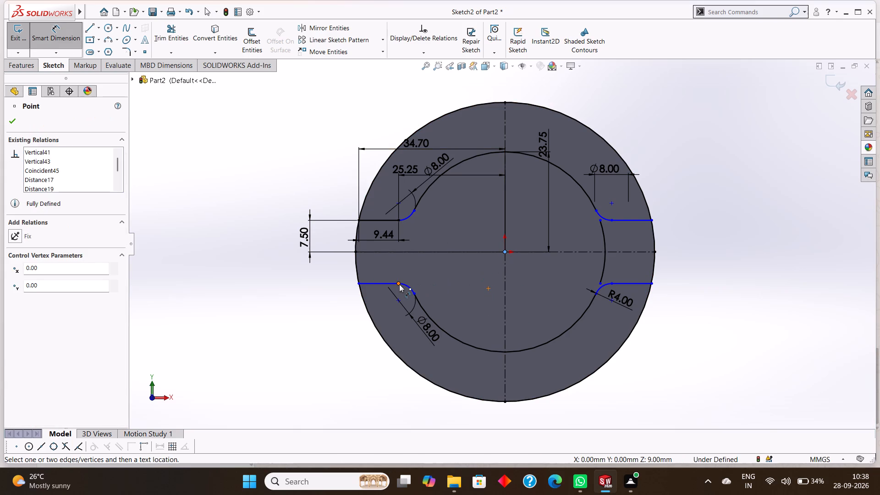
click(399, 284)
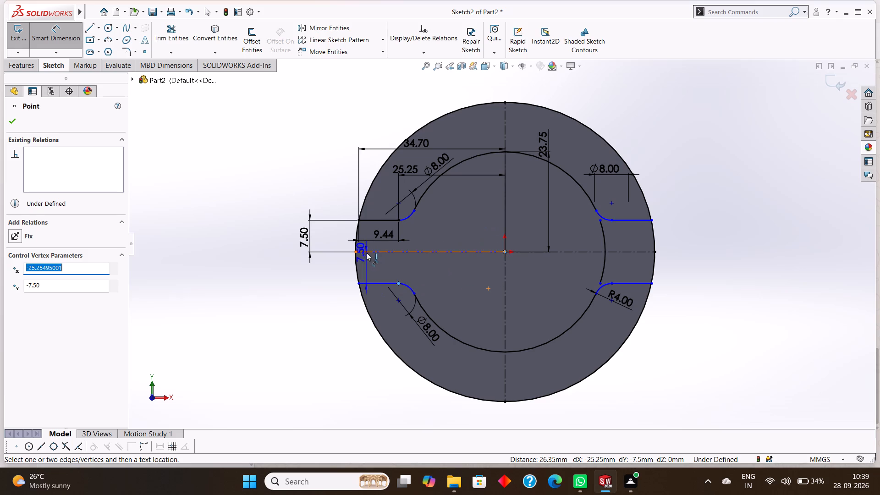
click(383, 259)
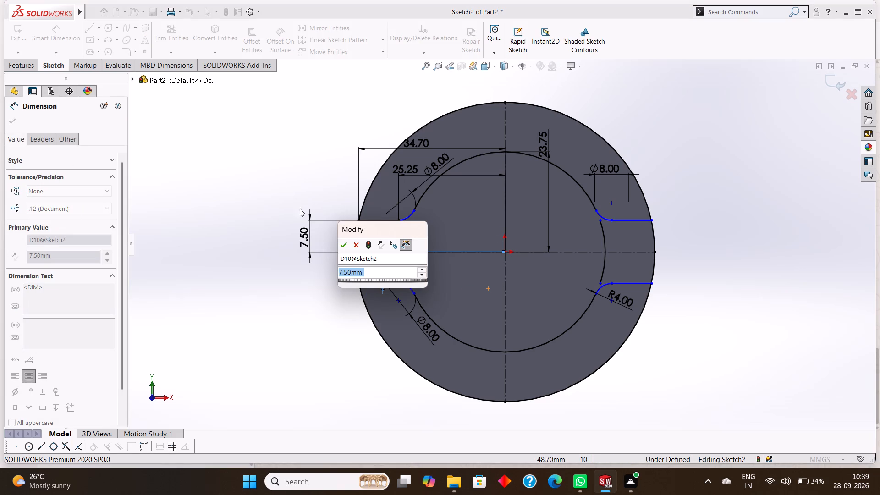
click(339, 245)
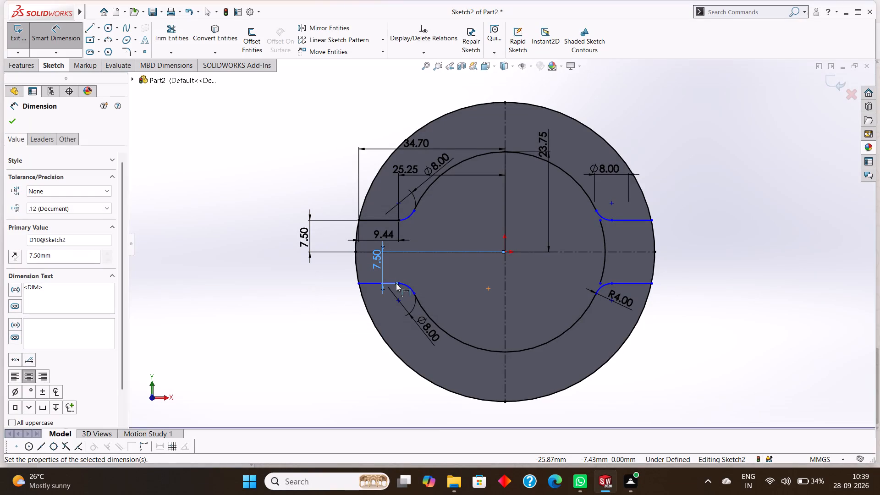
Dimension the horizontal distance from the origin to the inner endpoint of the left slot's lower edge.
click(506, 252)
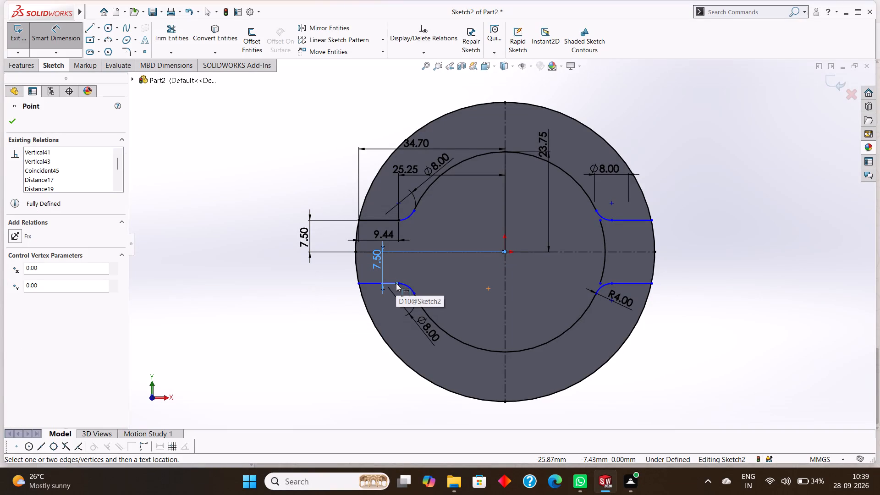
click(397, 281)
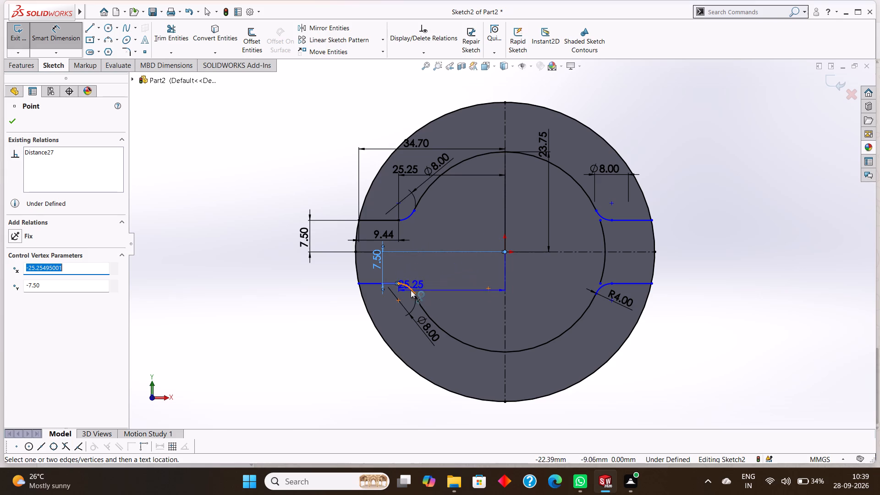
click(401, 313)
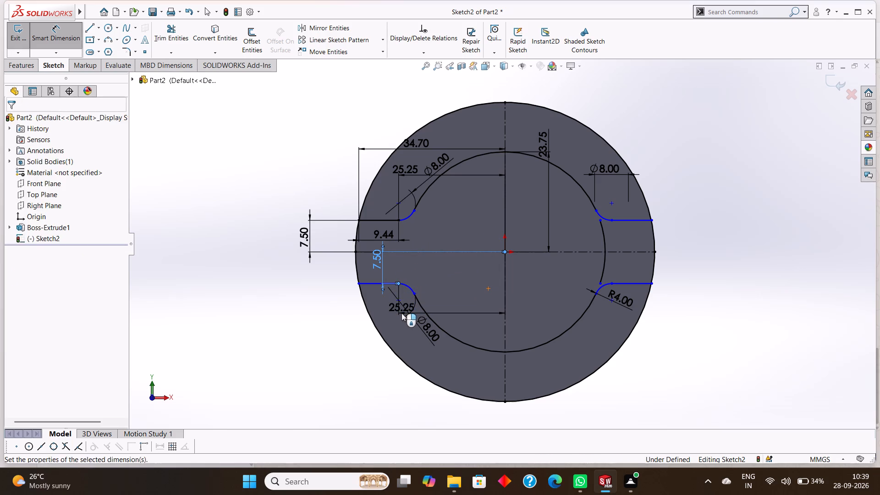
click(365, 295)
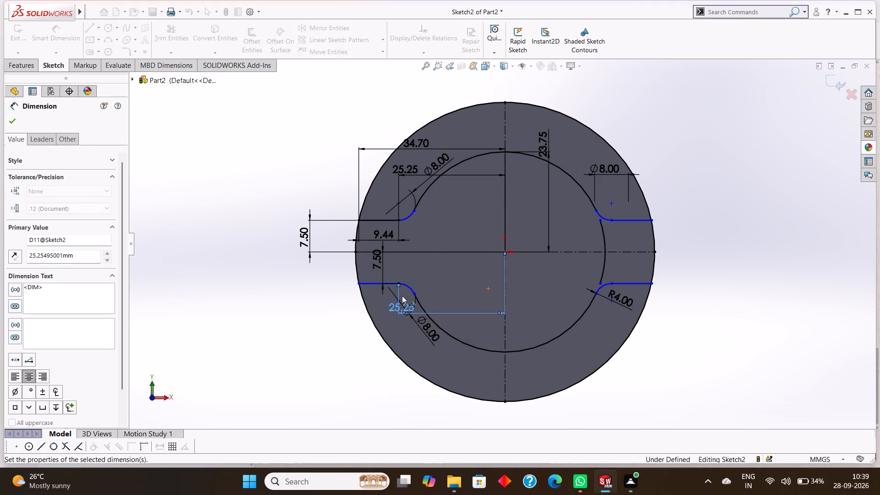
Dimension the horizontal distance from the origin to the point where the lower-left fillet meets the inner circle's arc.
click(412, 292)
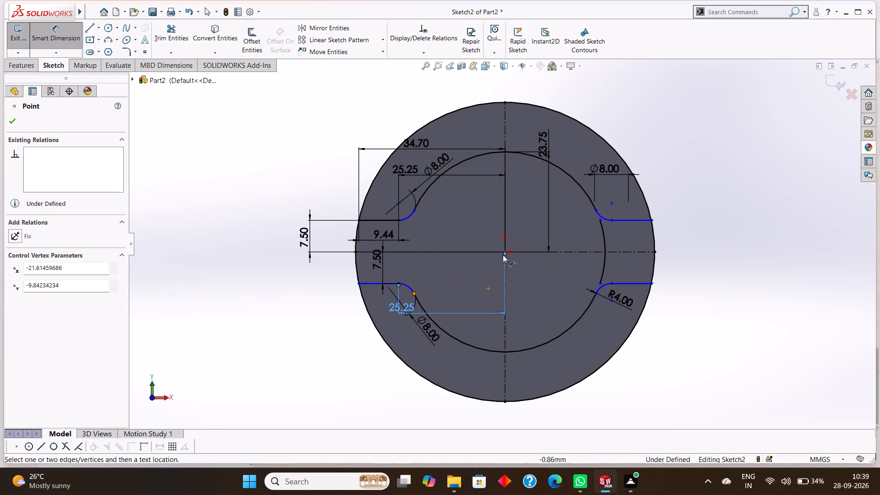
click(506, 251)
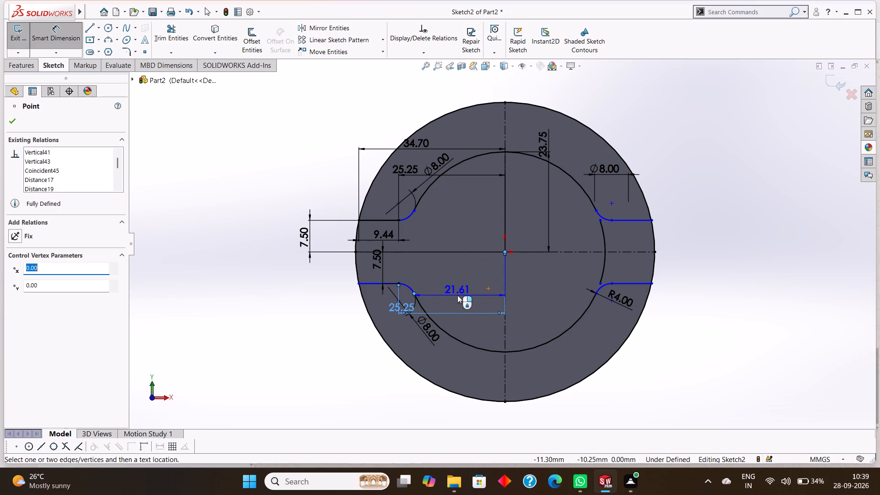
click(457, 295)
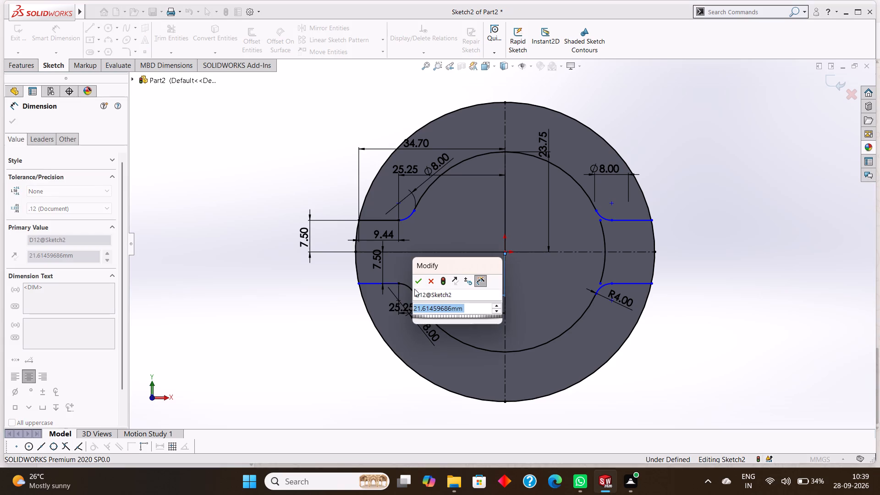
click(417, 280)
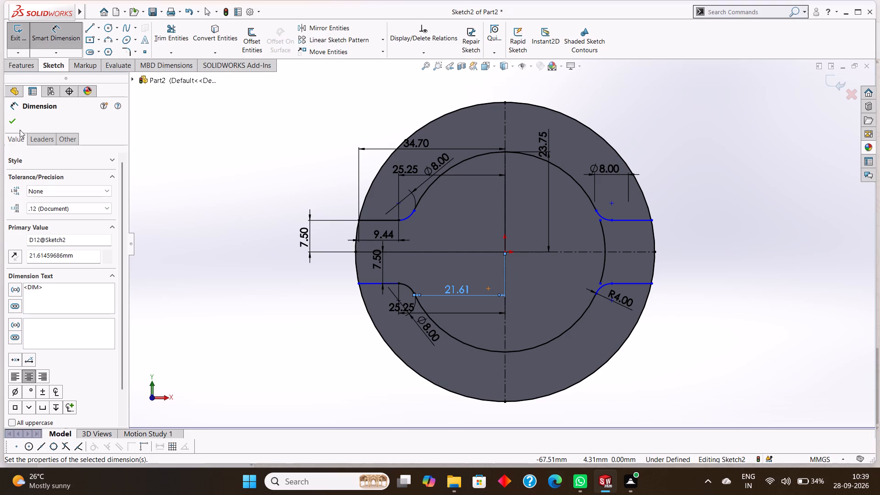
Dimension the horizontal distance from the origin to the outer endpoint of the left slot's lower edge, placing it below the other dimensions.
click(506, 251)
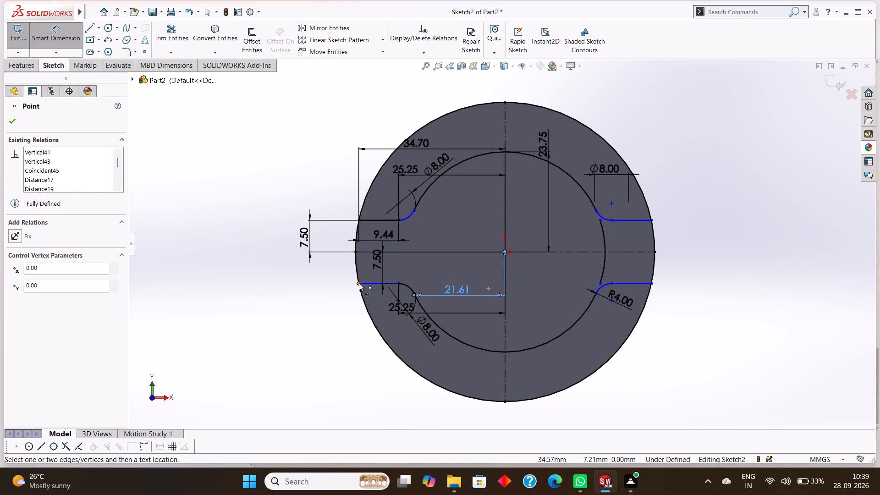
click(359, 283)
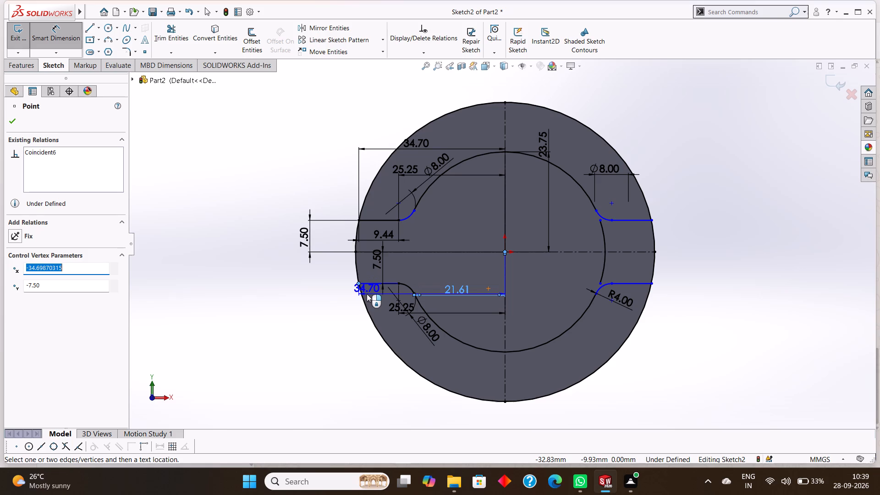
click(389, 335)
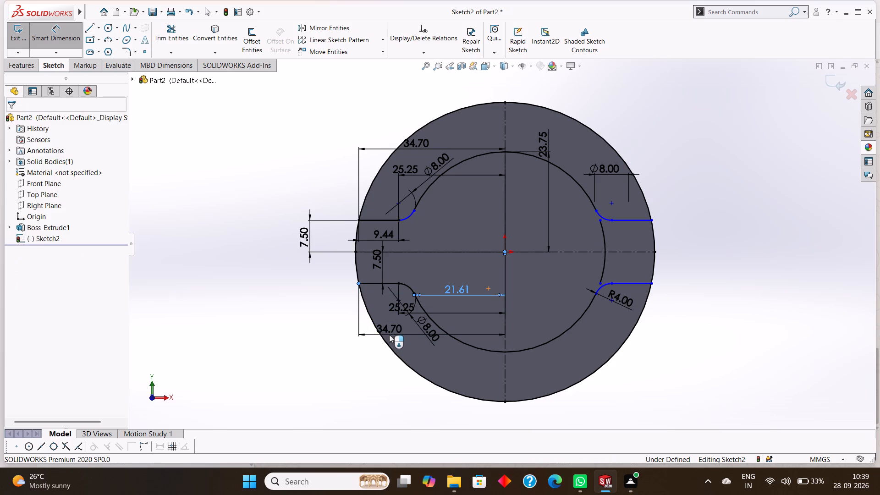
click(350, 320)
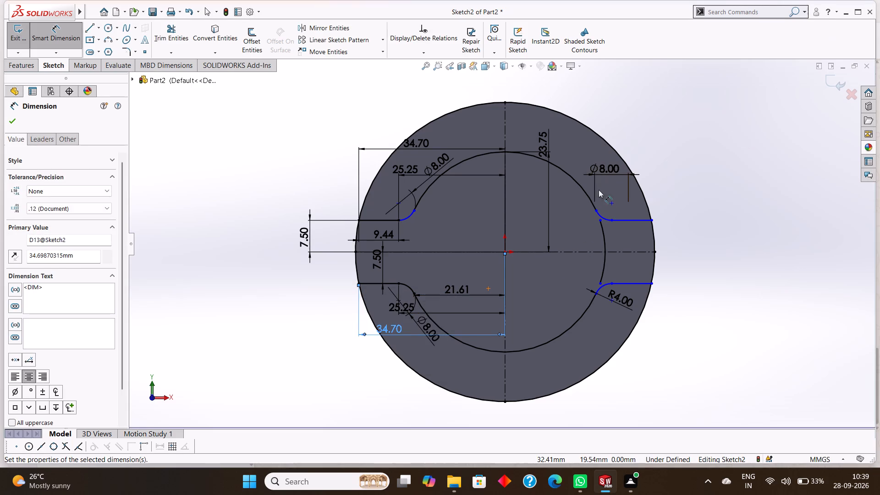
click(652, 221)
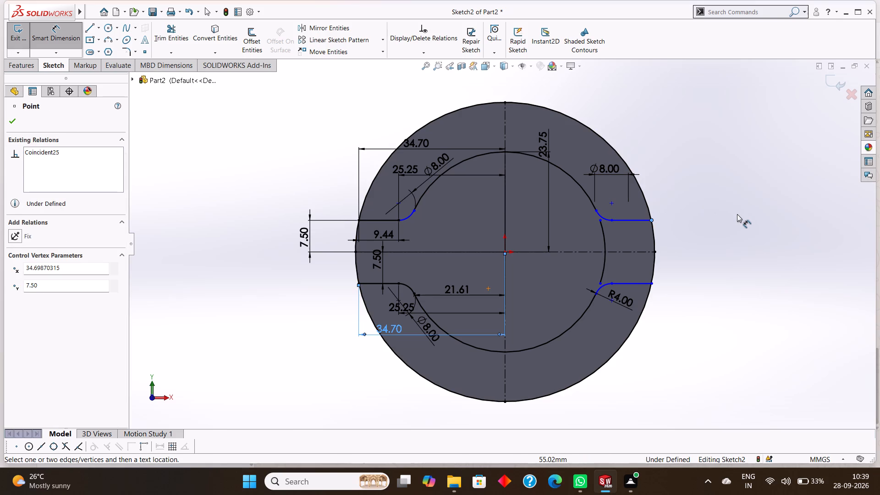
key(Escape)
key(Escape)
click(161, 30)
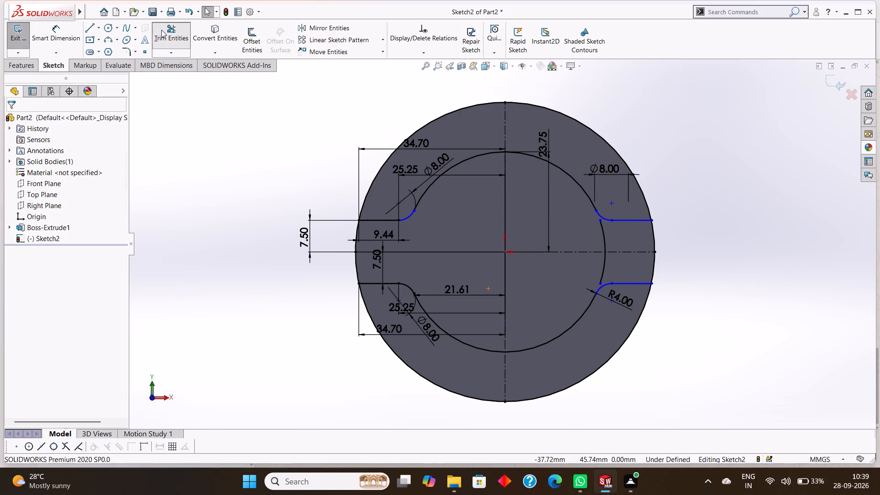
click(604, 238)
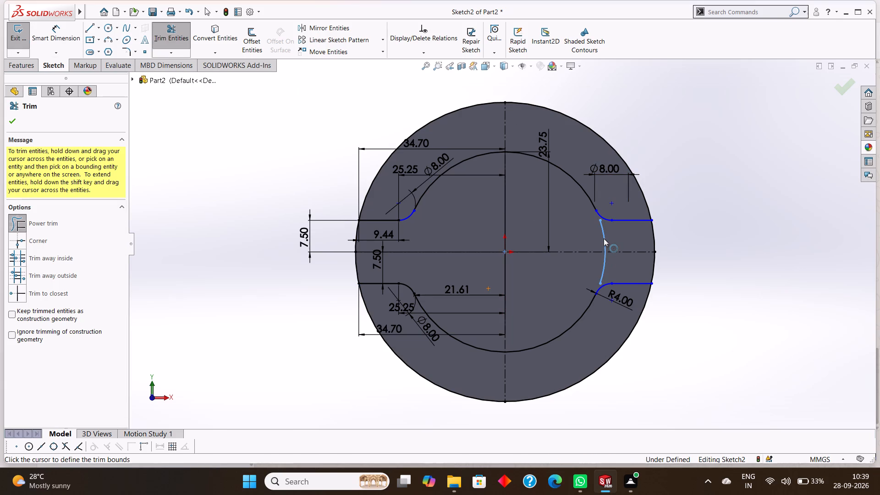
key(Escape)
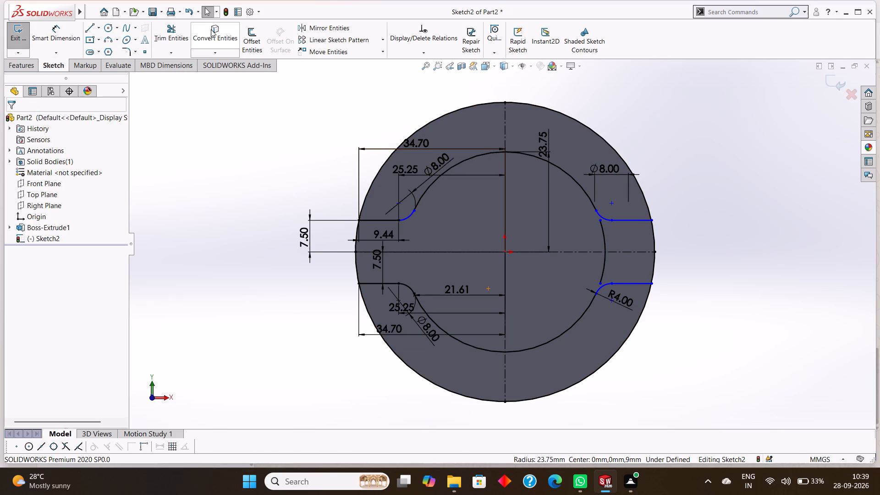
Remove the leftover inner-circle arc segment spanning the right slot between its upper and lower edges.
click(174, 29)
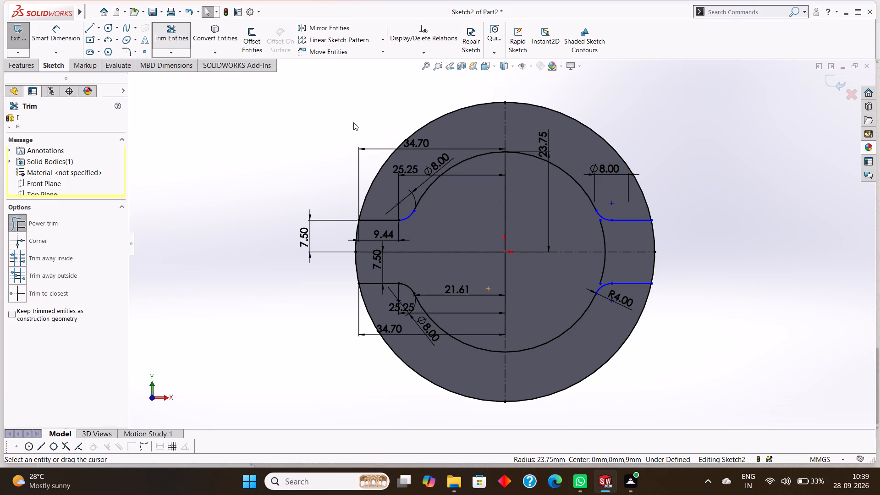
click(605, 238)
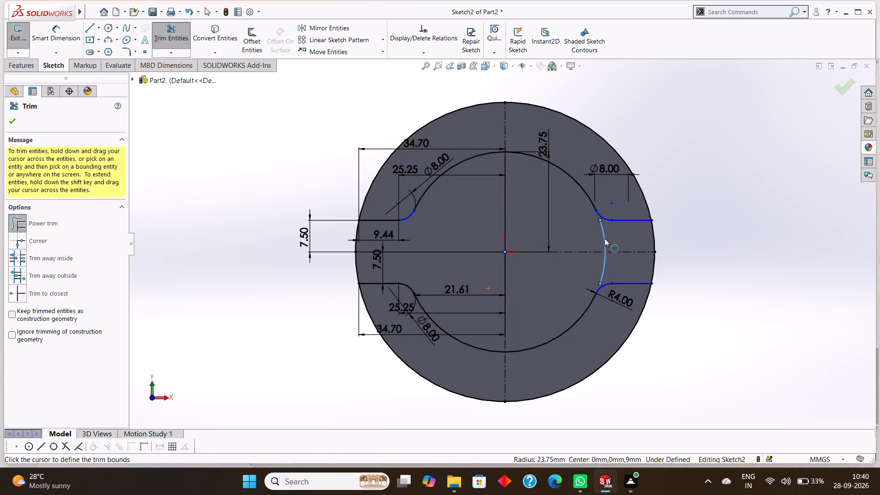
click(605, 234)
click(605, 245)
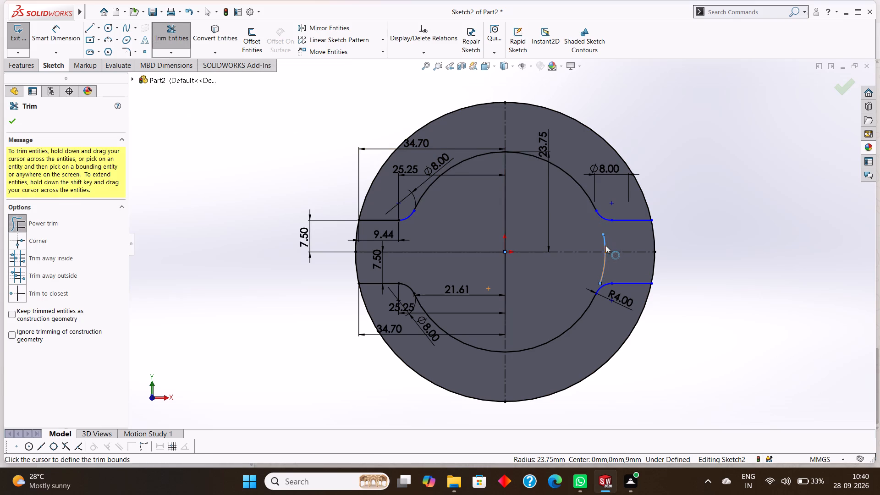
key(Escape)
right_click(605, 242)
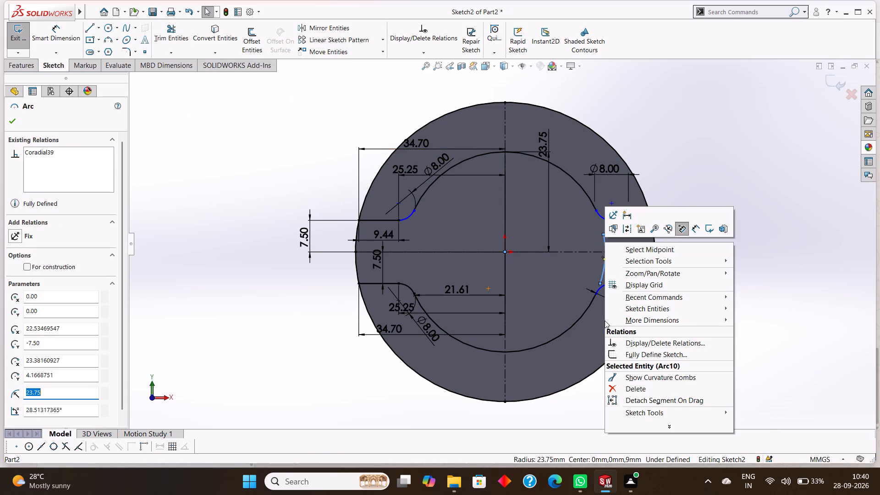
click(641, 390)
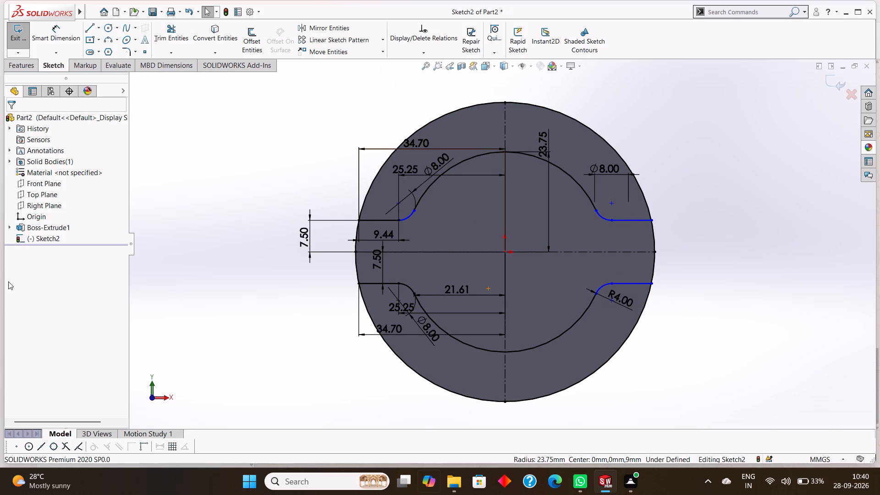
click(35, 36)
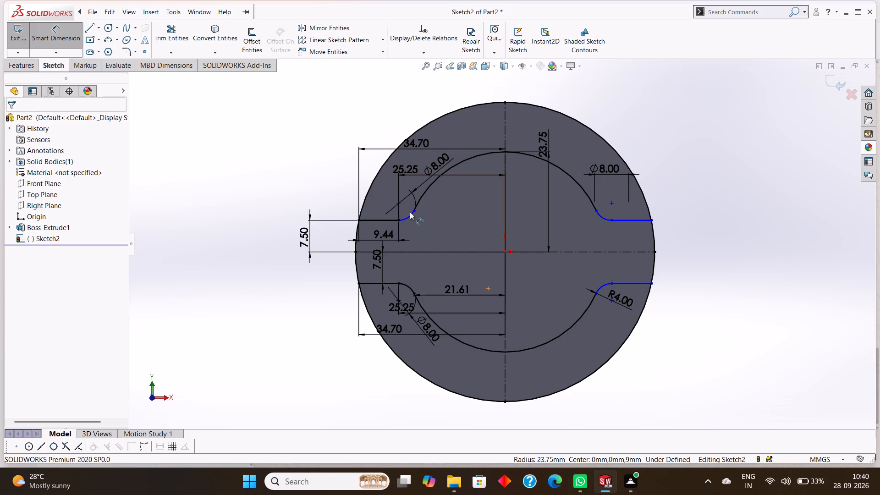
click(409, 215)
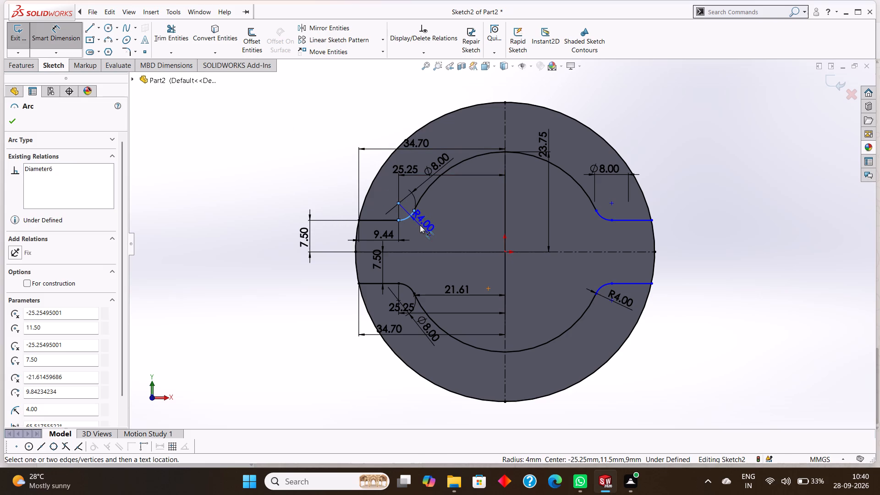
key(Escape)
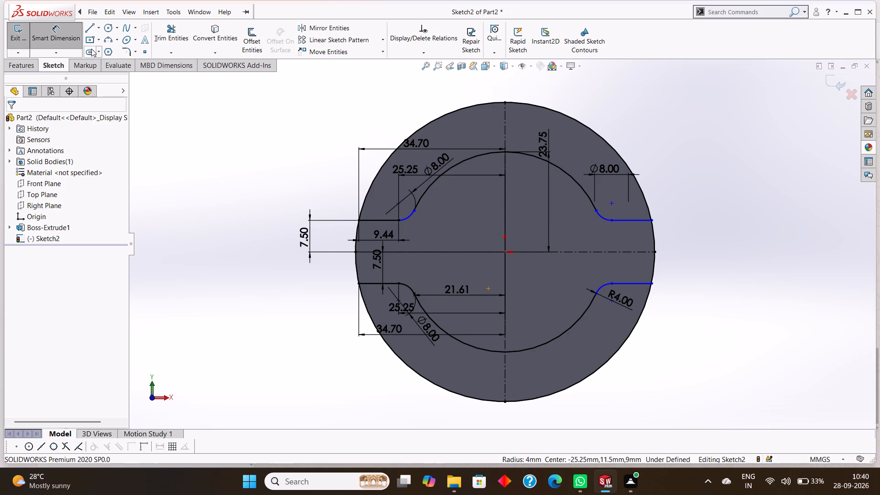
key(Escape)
Dimension the horizontal distance from the origin to the point where the upper-left fillet meets the inner circle's arc.
click(72, 34)
click(505, 251)
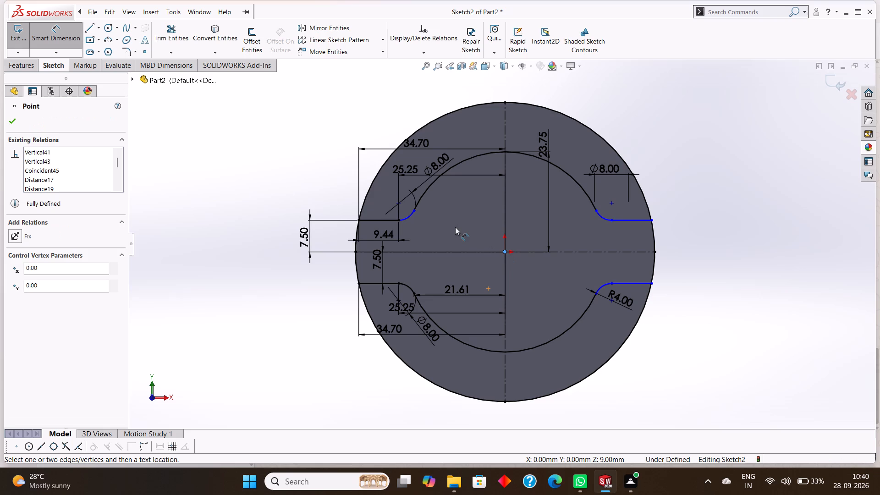
click(415, 209)
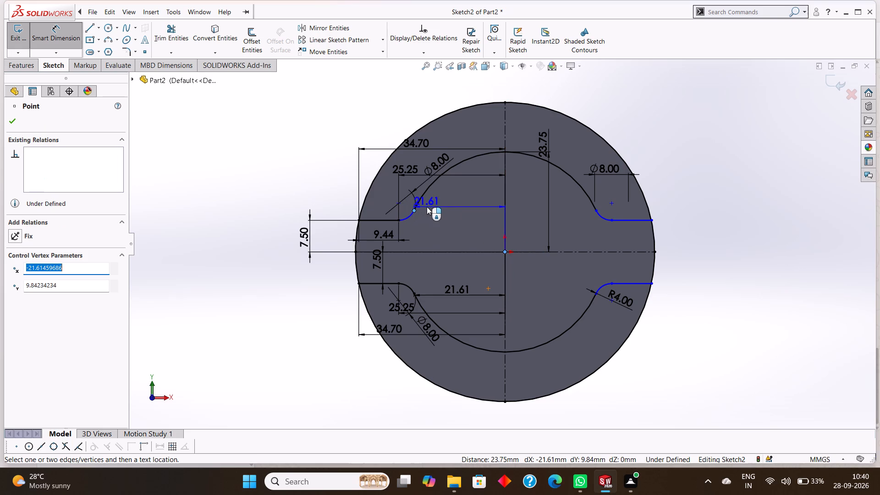
click(451, 210)
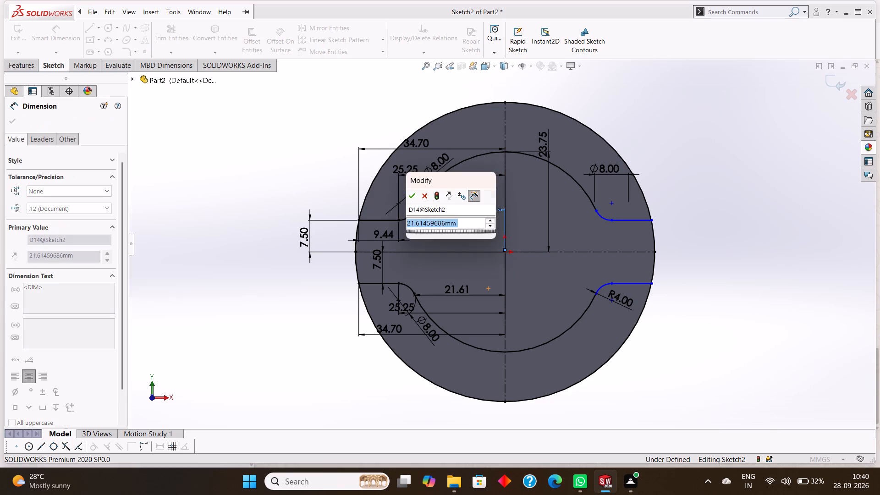
click(411, 197)
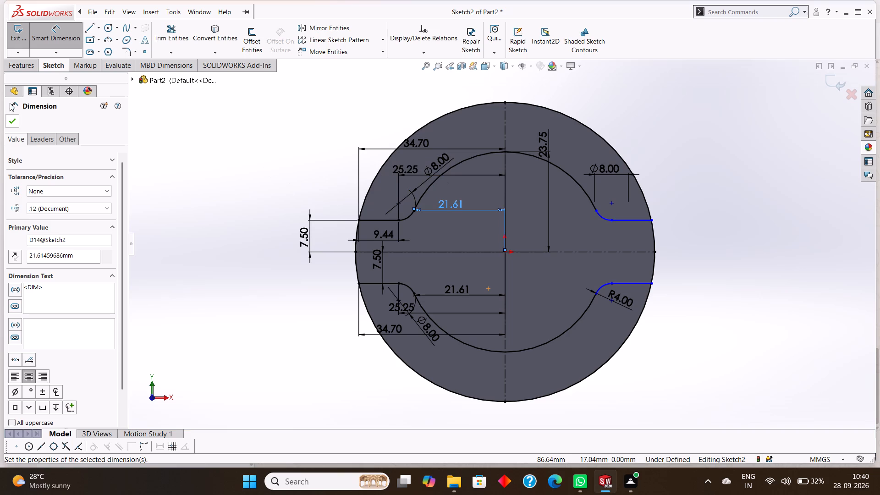
click(11, 122)
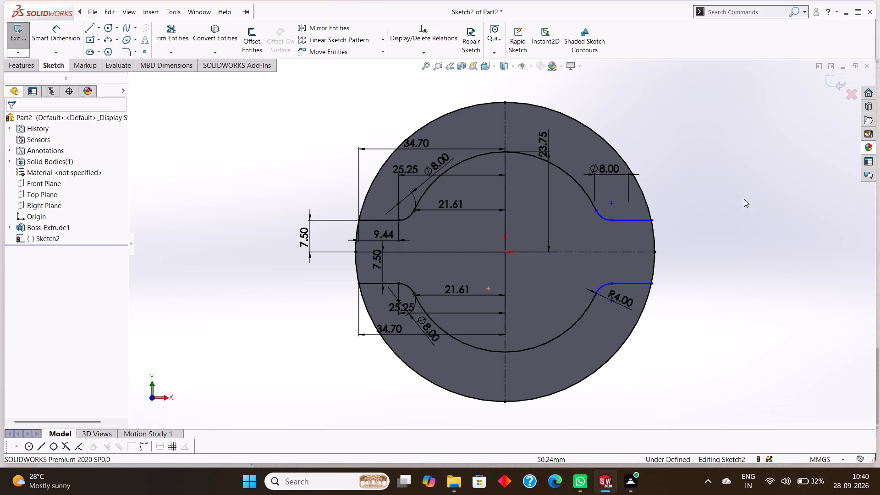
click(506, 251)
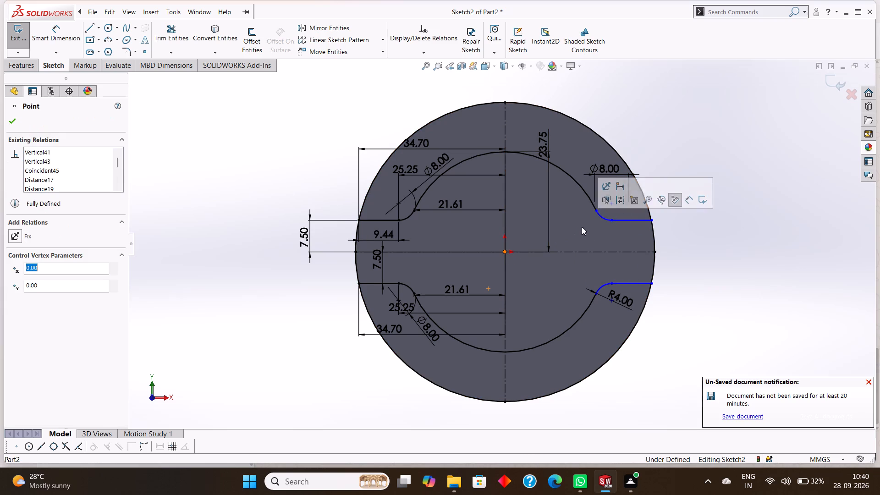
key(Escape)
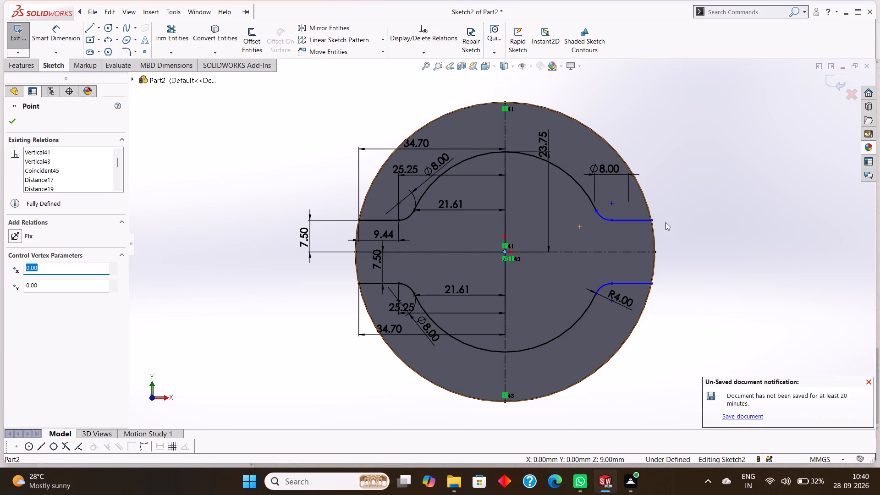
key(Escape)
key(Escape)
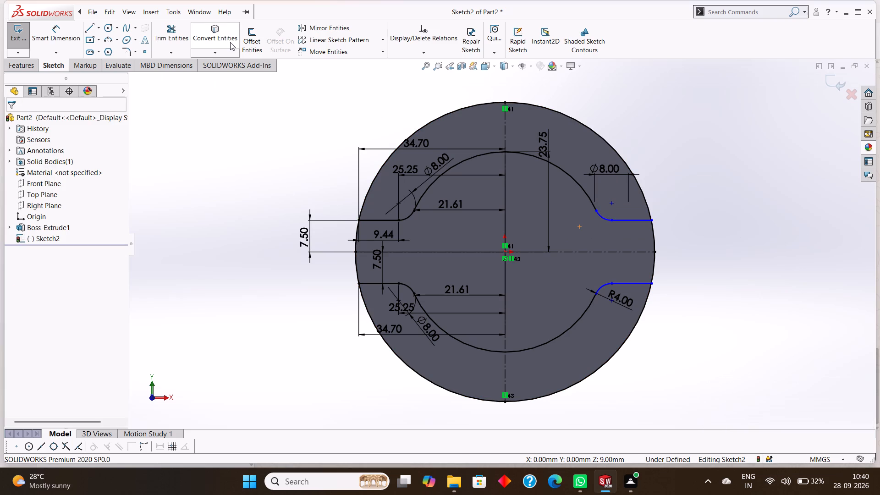
Dimension the horizontal distance from the origin to the outer endpoint of the right slot's upper edge.
click(67, 28)
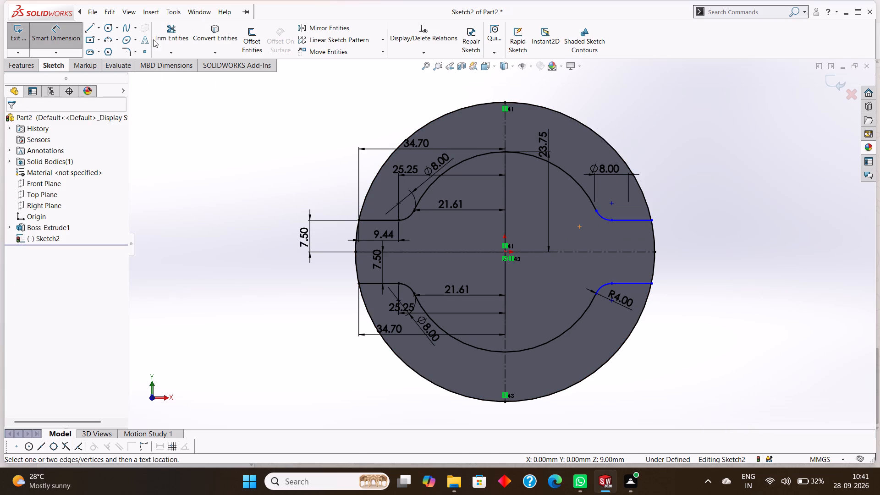
click(503, 253)
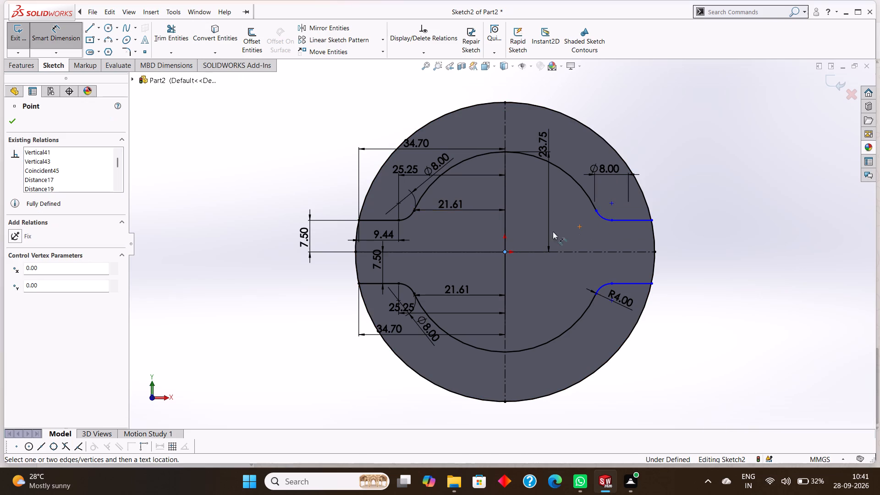
click(650, 221)
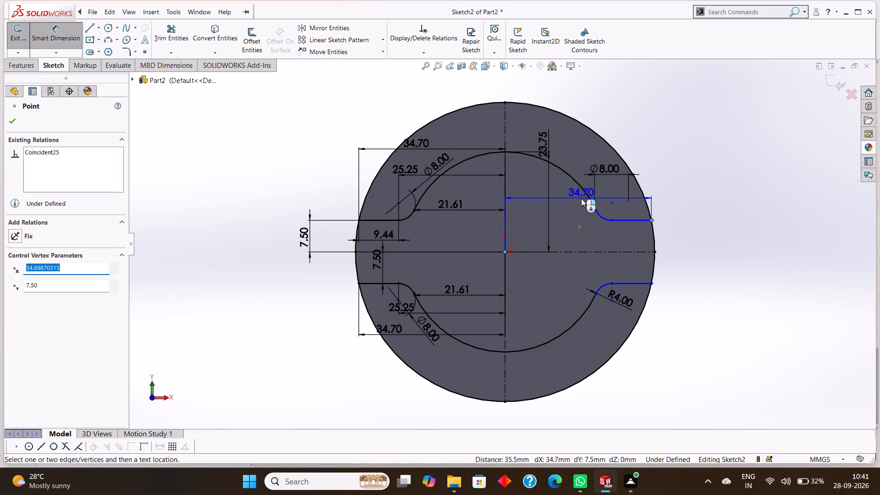
click(581, 206)
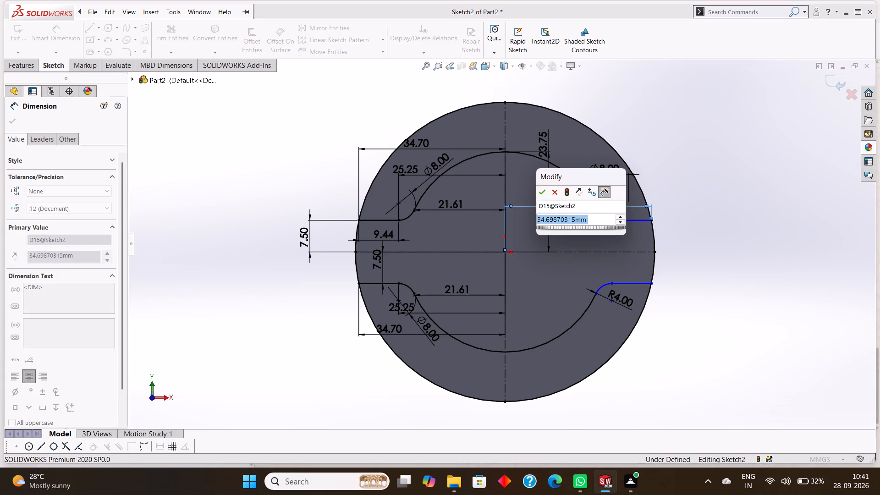
click(544, 192)
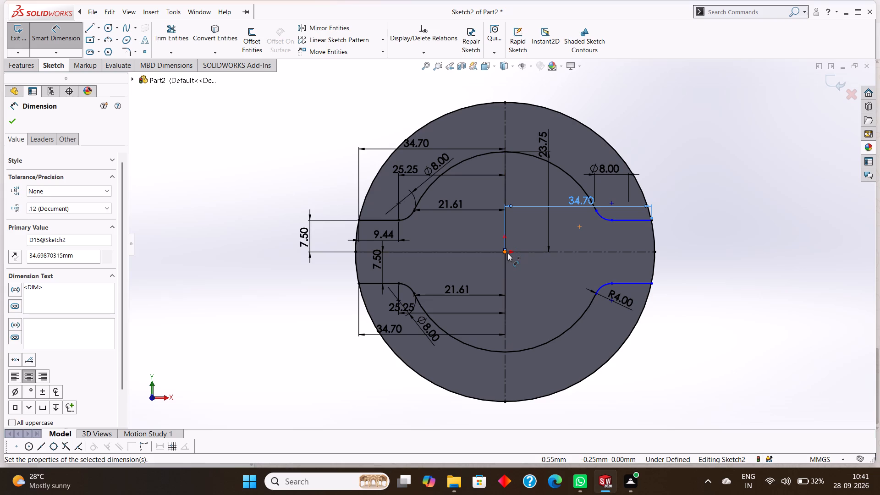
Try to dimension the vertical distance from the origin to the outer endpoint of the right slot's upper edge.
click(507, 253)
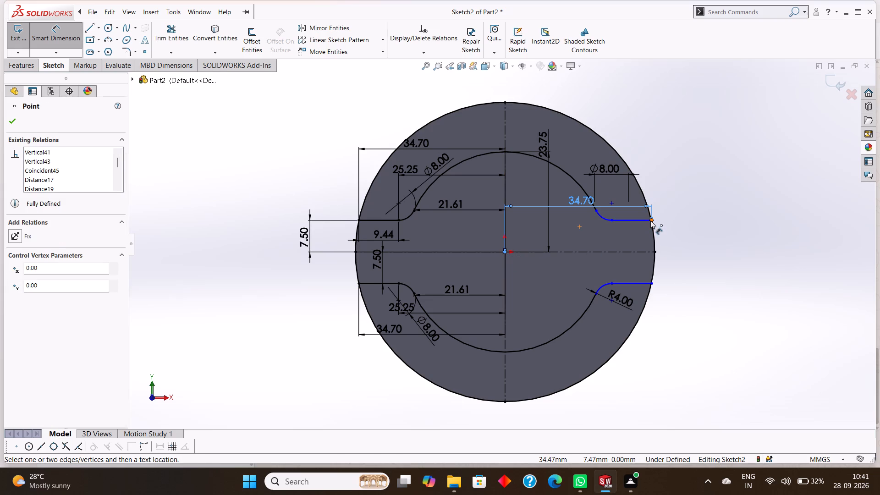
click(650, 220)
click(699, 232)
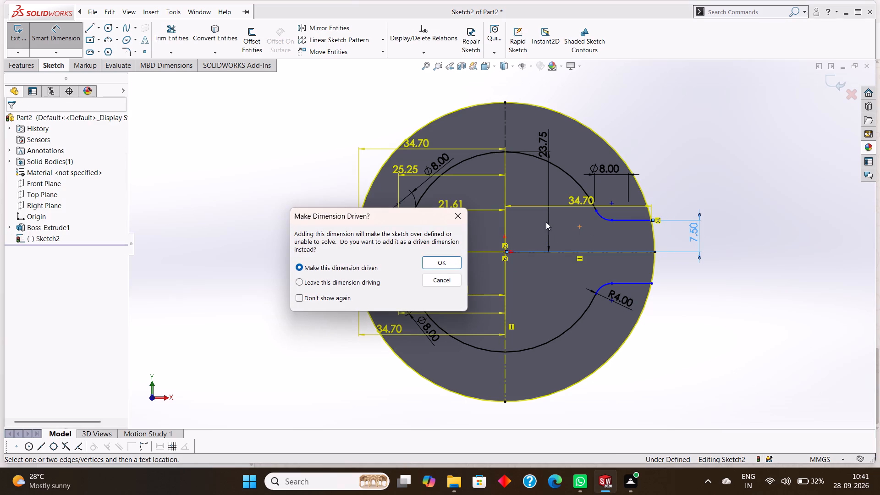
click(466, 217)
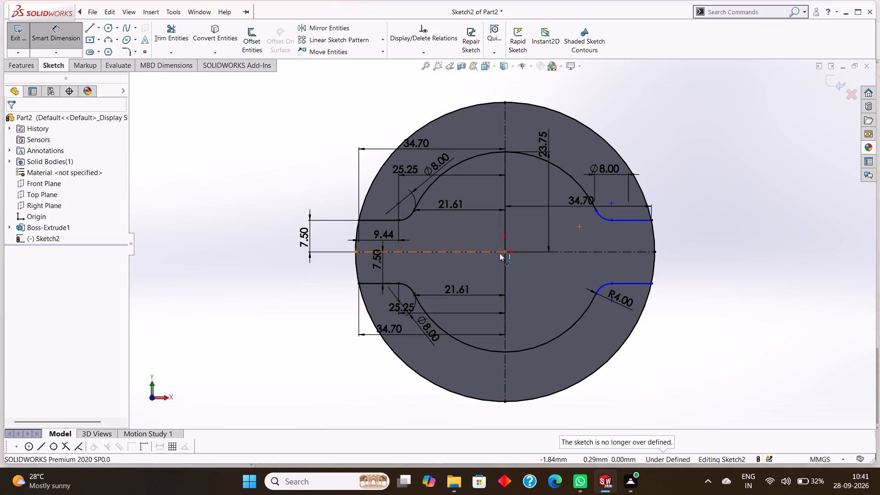
Dimension the vertical distance from the origin to the inner endpoint of the right slot's upper edge.
click(504, 253)
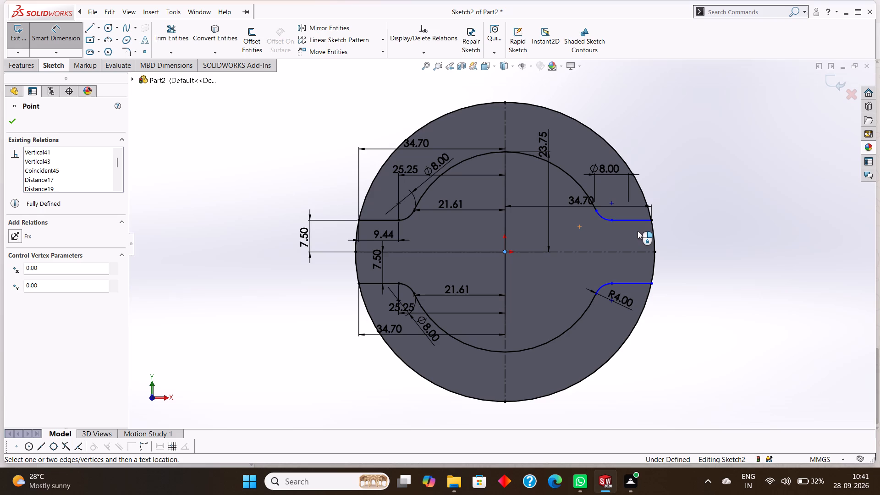
click(612, 221)
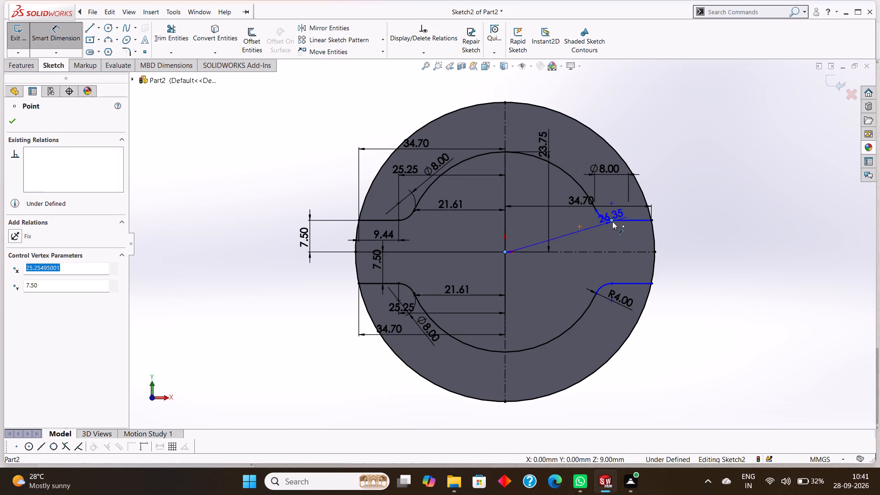
click(624, 236)
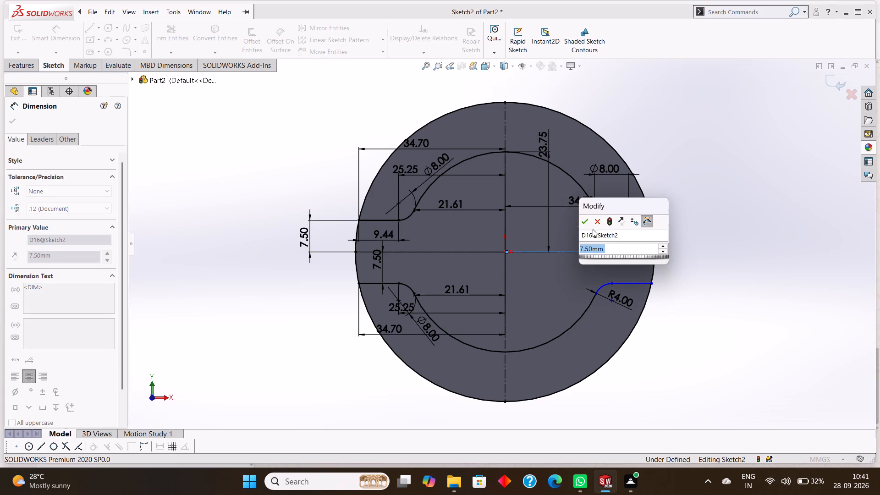
click(588, 224)
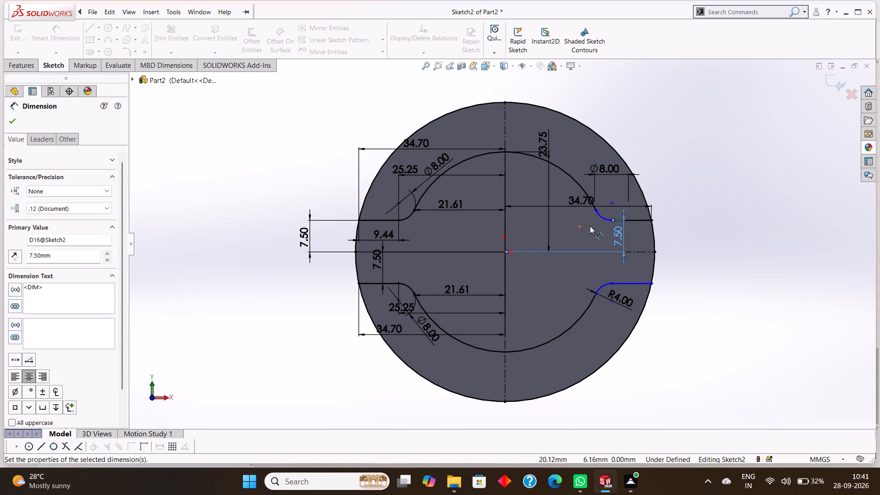
click(12, 117)
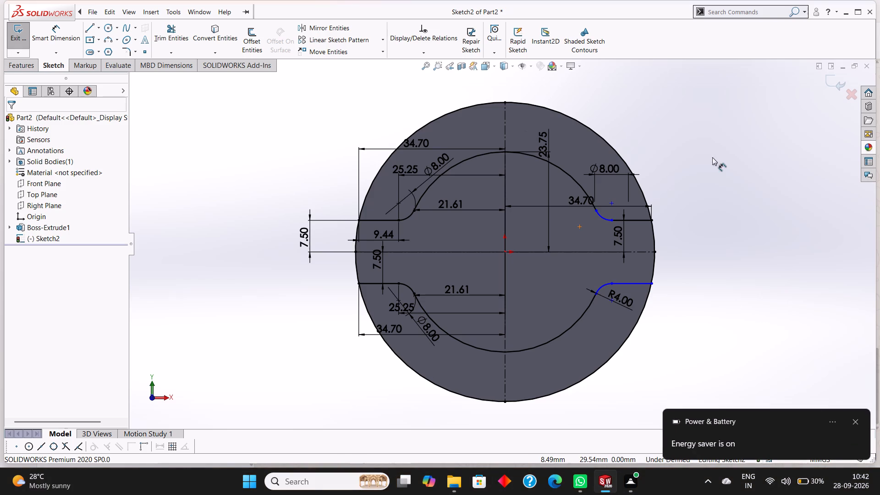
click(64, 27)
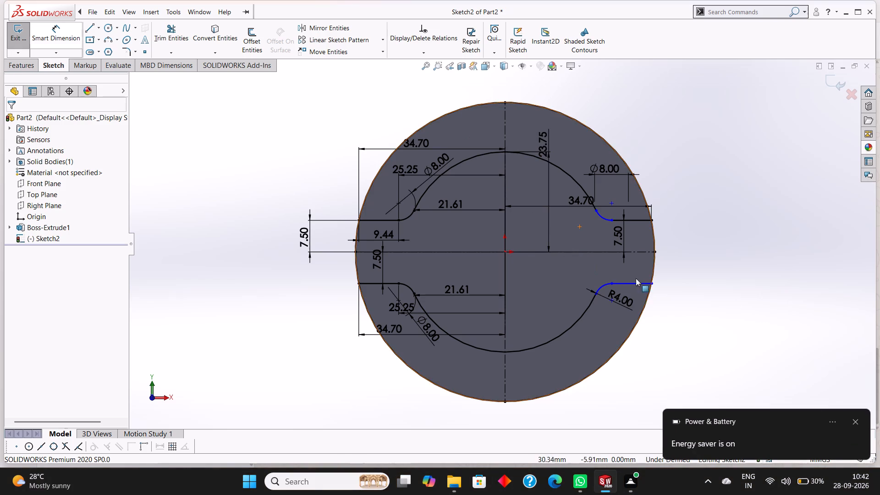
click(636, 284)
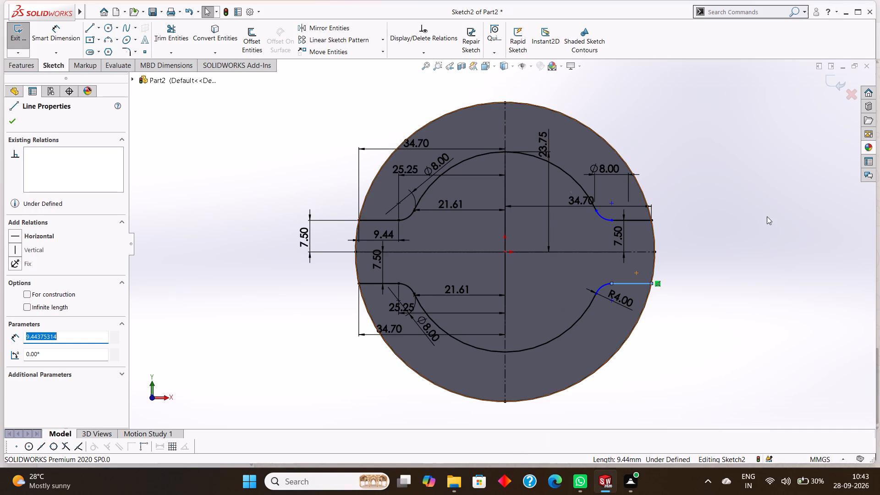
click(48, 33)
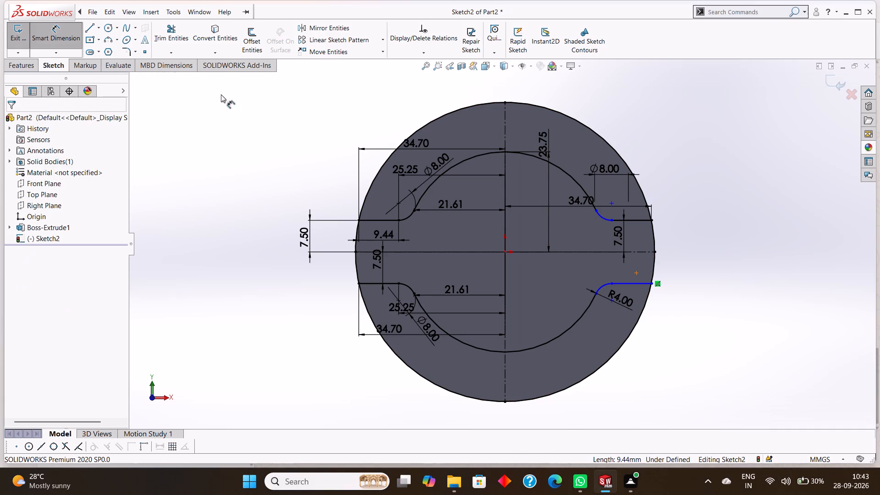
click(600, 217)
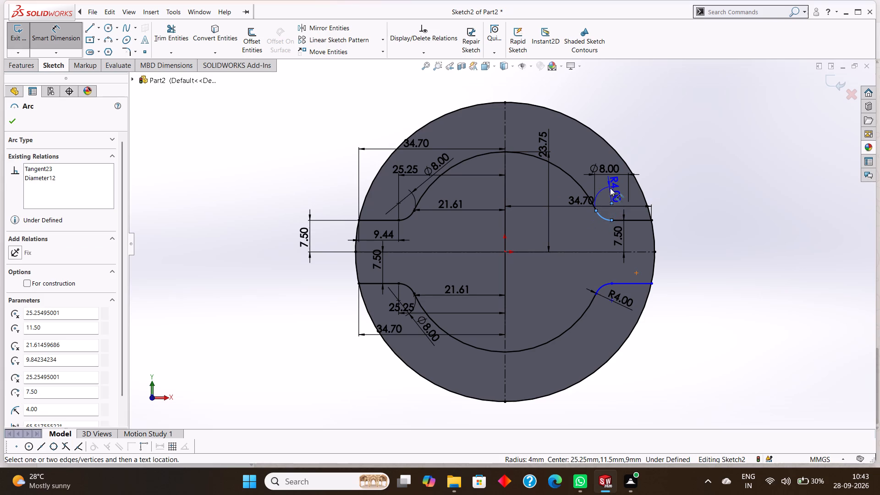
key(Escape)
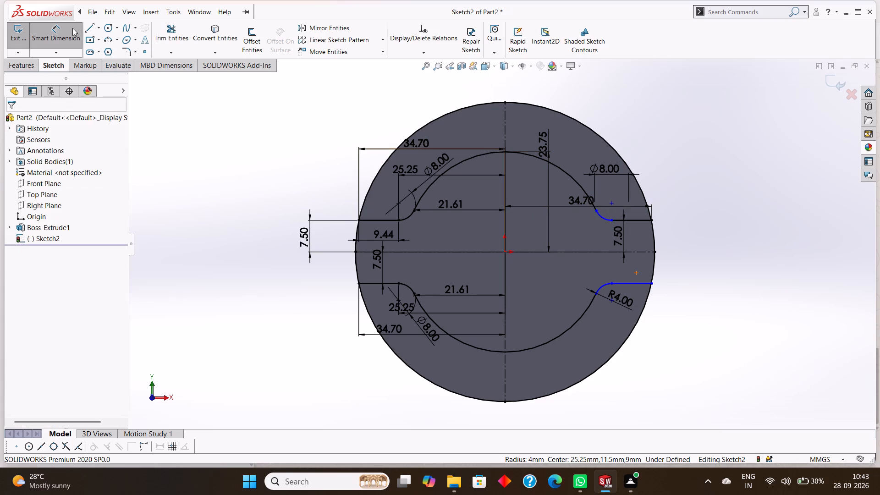
Dimension the horizontal distance from the origin to the inner endpoint of the right slot's upper edge.
click(506, 252)
click(610, 221)
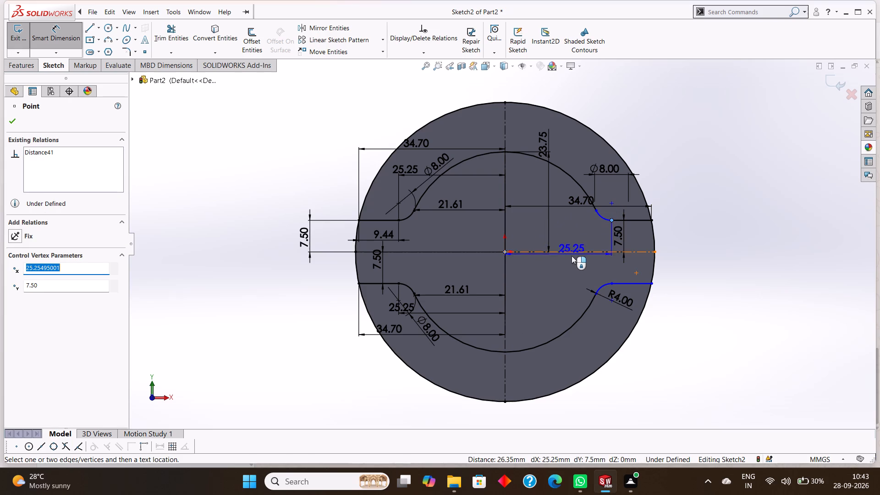
click(574, 265)
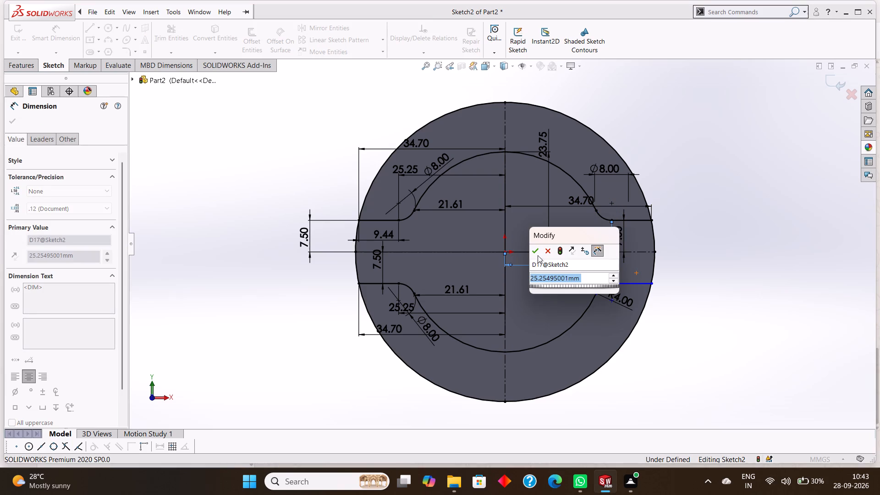
click(535, 252)
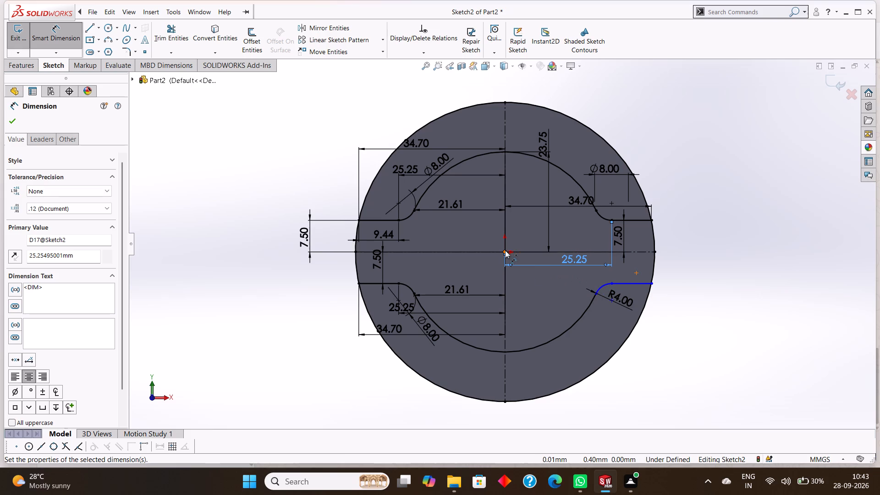
Dimension the vertical distance from the origin to the inner endpoint of the right slot's lower edge.
click(505, 250)
click(611, 282)
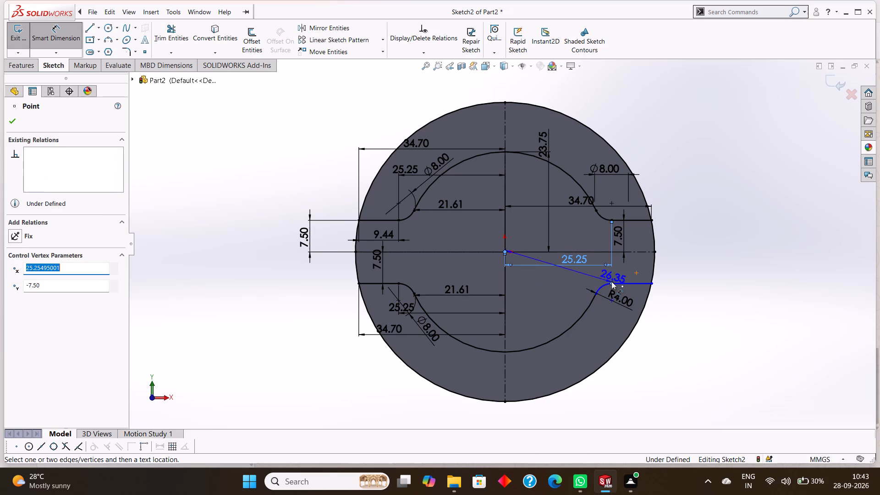
click(644, 260)
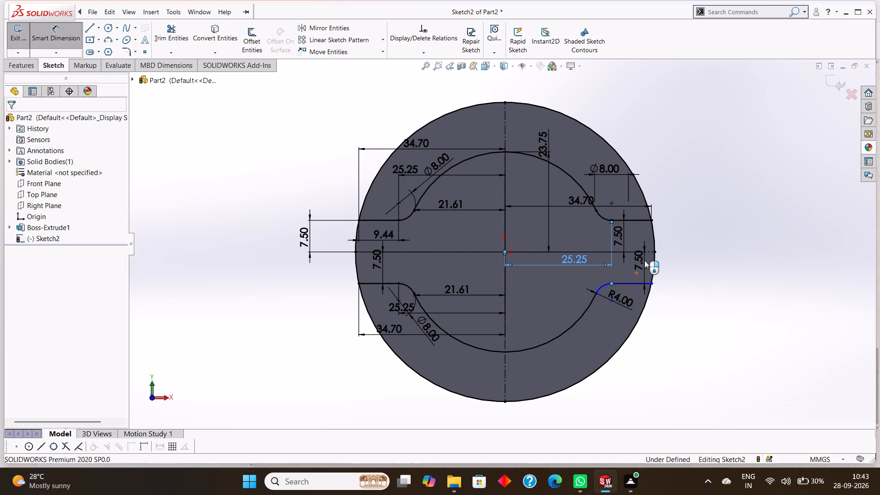
click(605, 248)
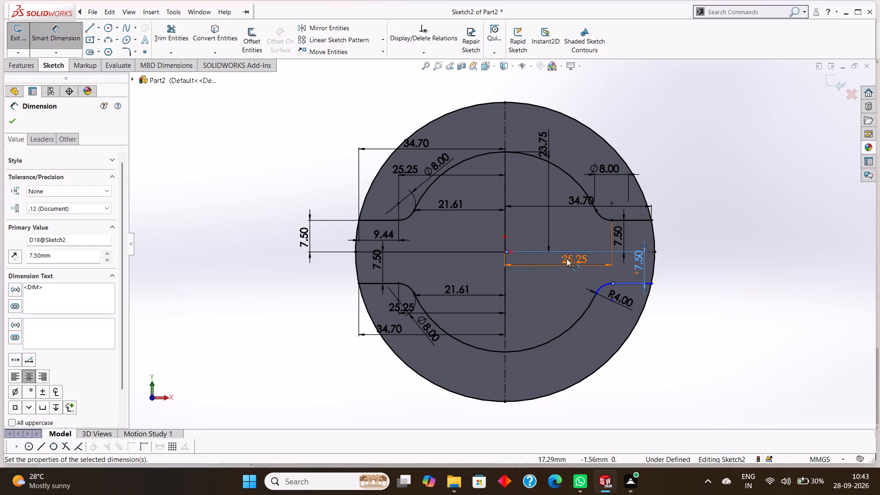
Dimension the horizontal distance from the origin to the point where the lower-right fillet meets the inner circle's arc.
click(595, 294)
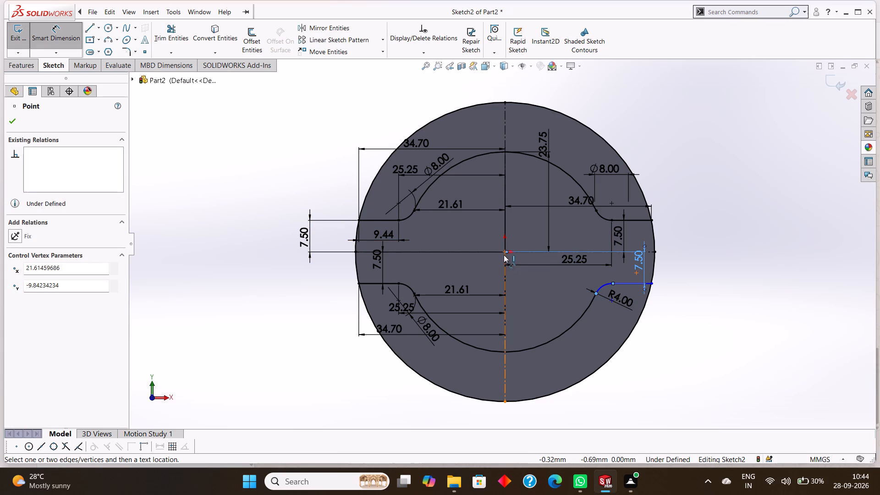
click(503, 253)
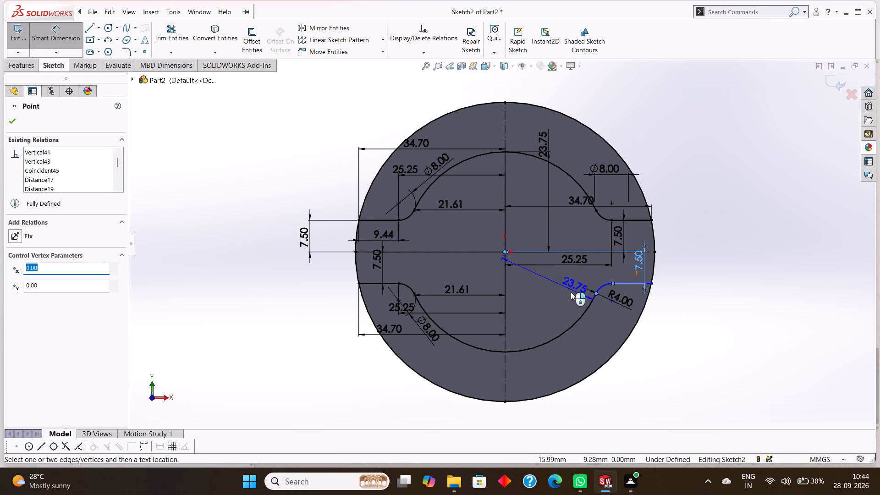
click(533, 296)
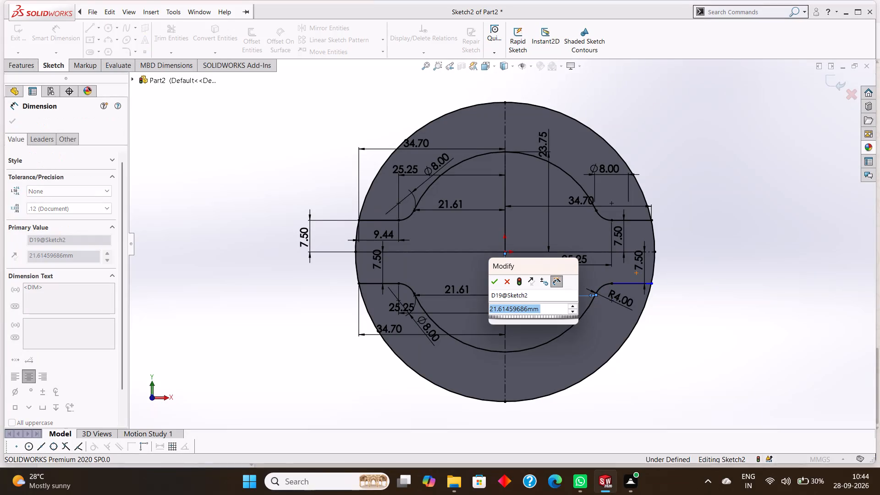
click(495, 280)
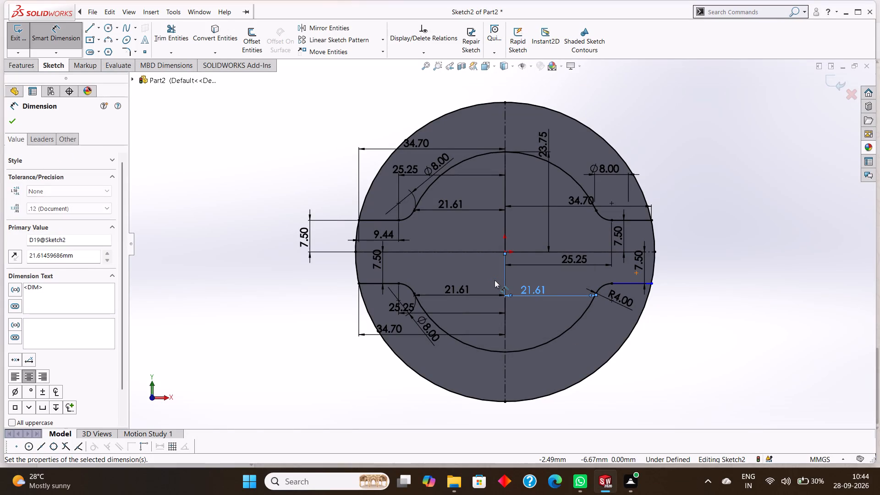
Dimension the horizontal distance from the origin to the outer endpoint of the right slot's lower edge.
click(504, 250)
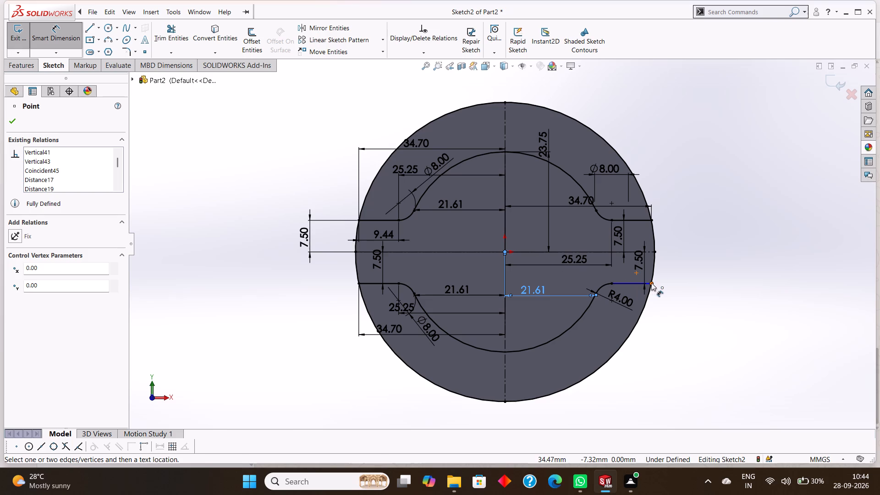
click(651, 283)
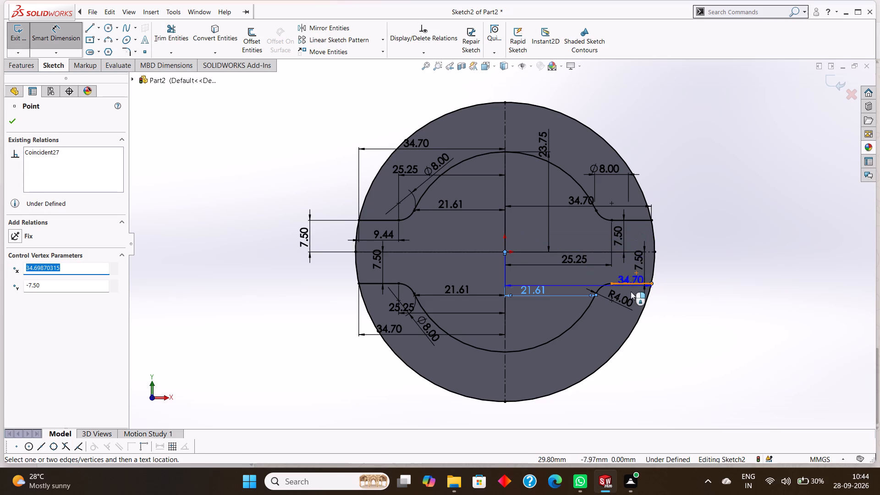
click(615, 319)
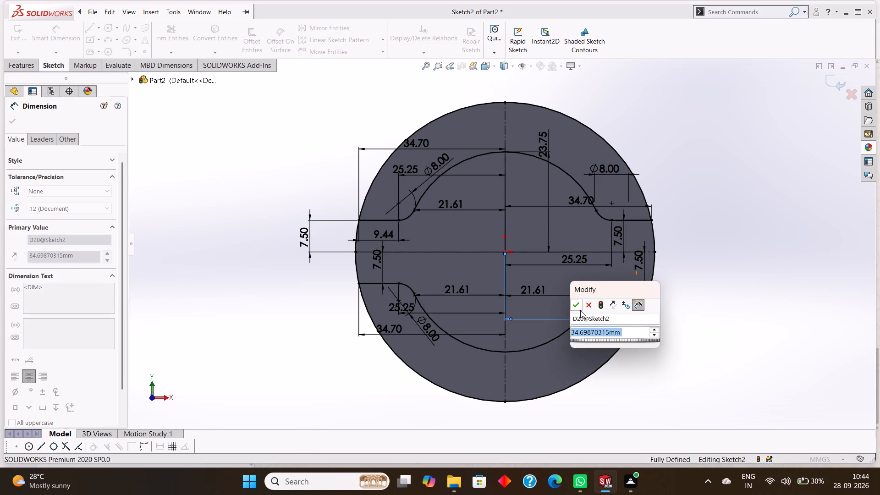
click(578, 306)
click(11, 124)
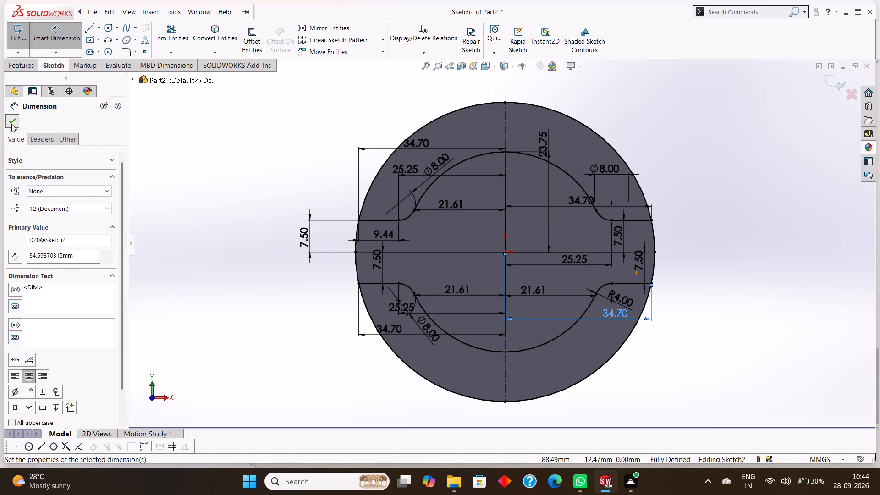
Extrude the central region with its two side slots as a blind boss 11.5 mm deep, merged with the disc.
click(11, 70)
click(18, 48)
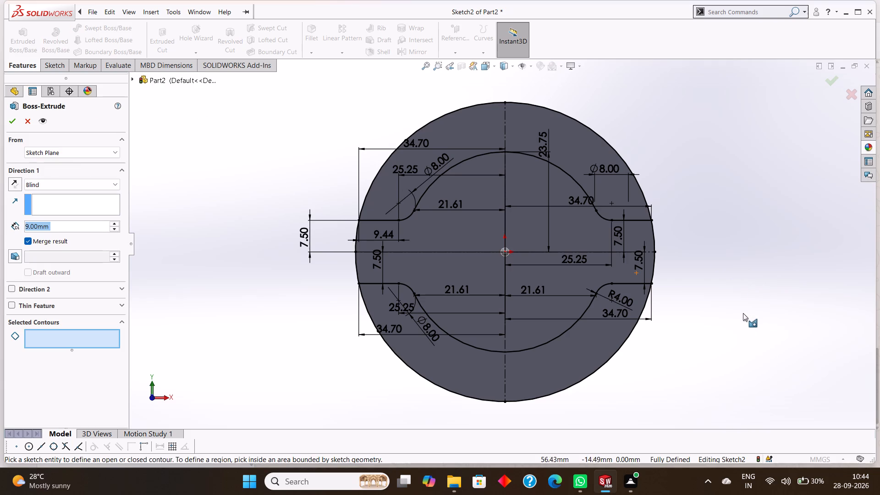
middle_drag(715, 377, 711, 297)
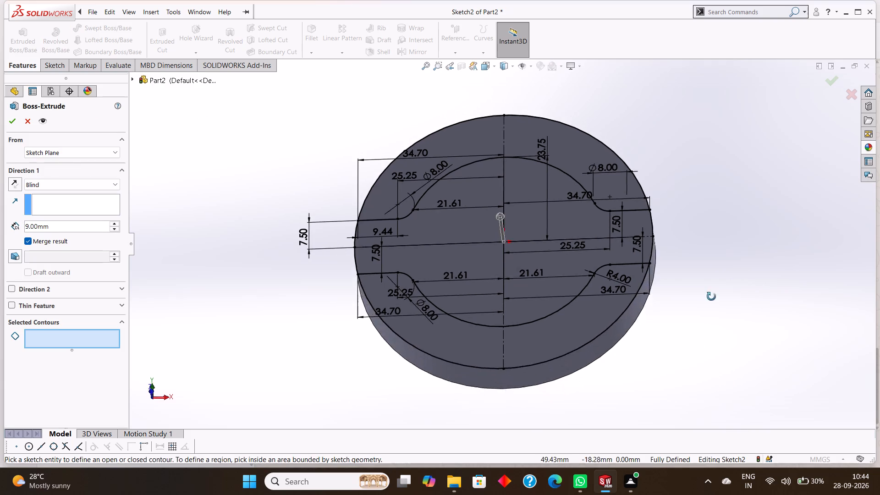
middle_drag(711, 297, 710, 241)
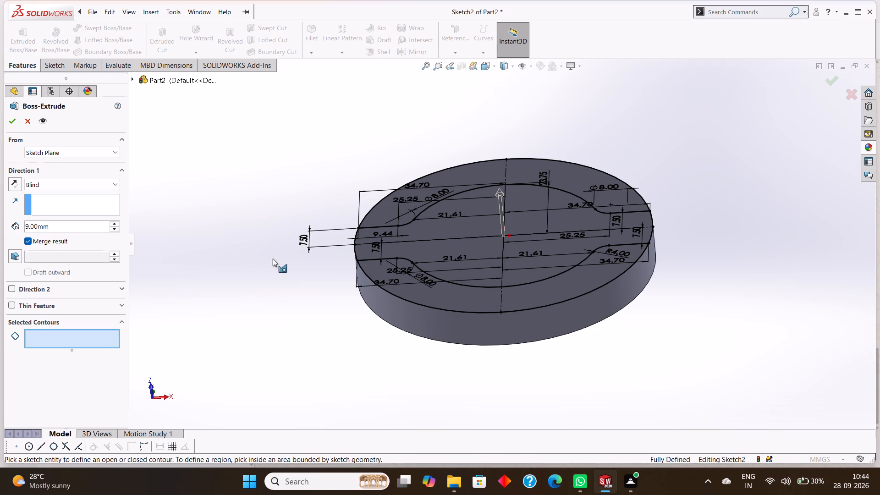
click(472, 228)
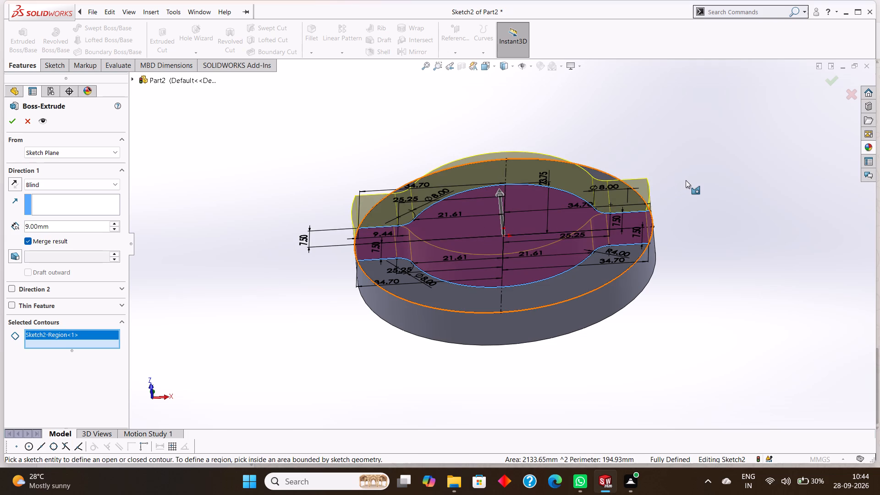
click(59, 224)
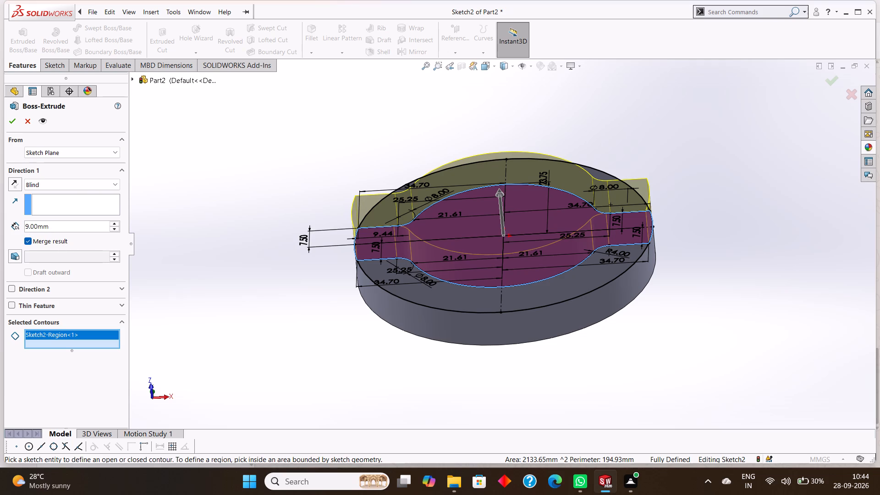
drag(78, 228, 0, 217)
text(11.5)
key(Return)
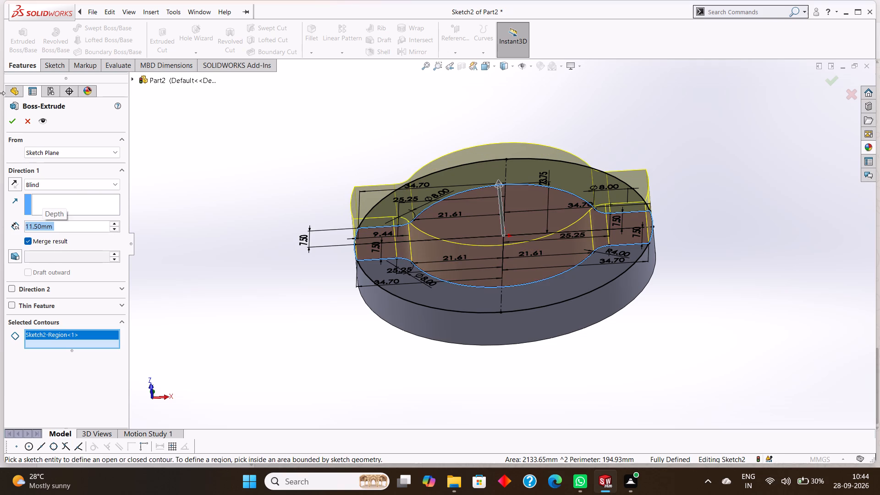
click(11, 116)
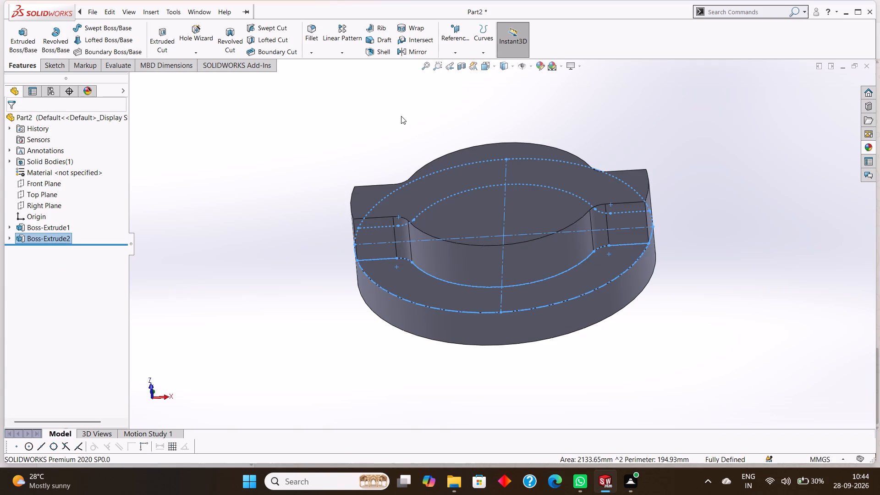
click(401, 116)
Examine the raised profile and its filleted side arms on the disc from several angles.
middle_drag(468, 114, 493, 180)
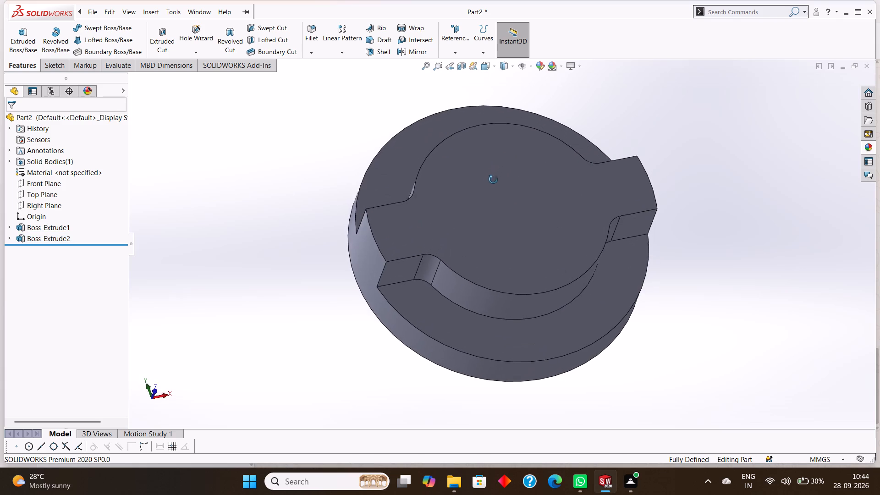
middle_drag(493, 180, 482, 159)
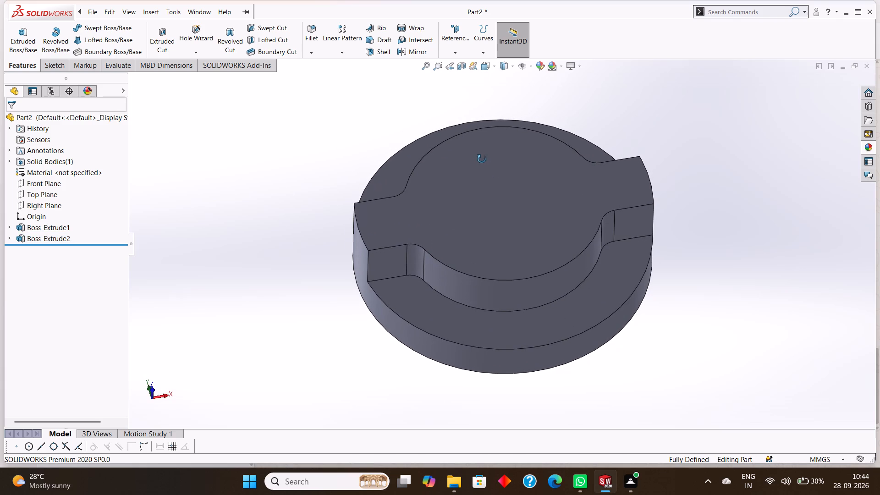
middle_drag(482, 159, 481, 159)
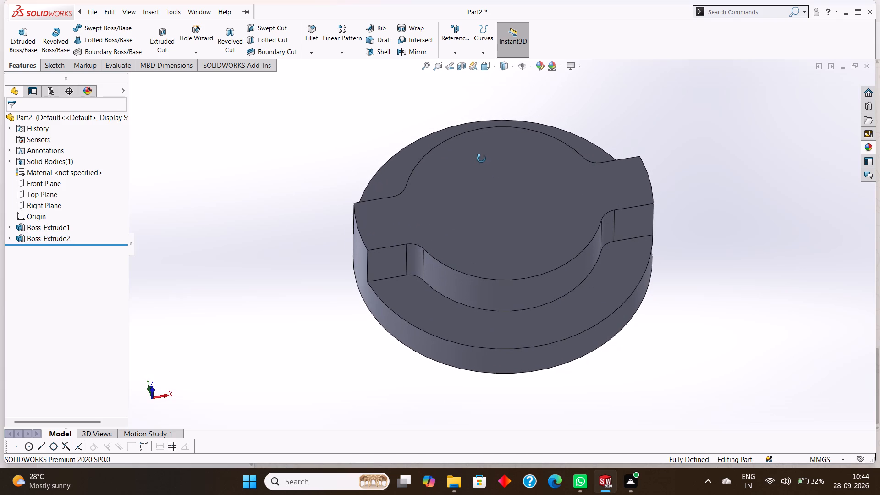
middle_drag(481, 159, 502, 161)
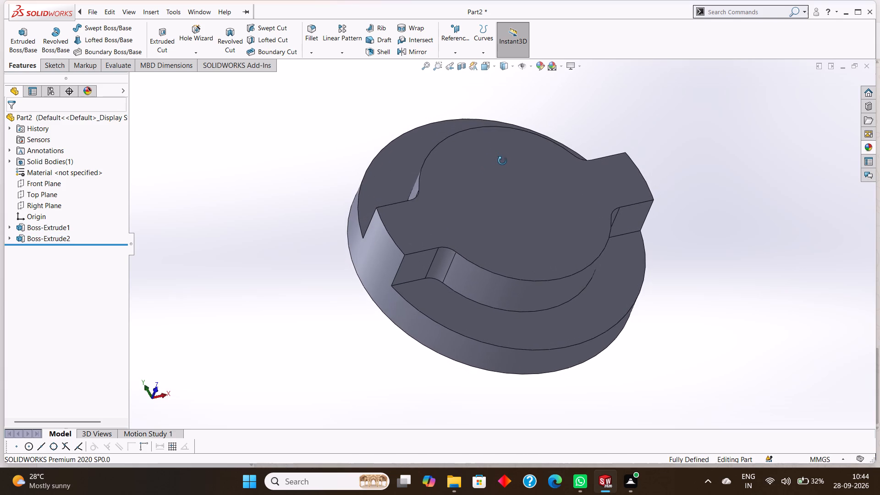
middle_drag(502, 161, 503, 180)
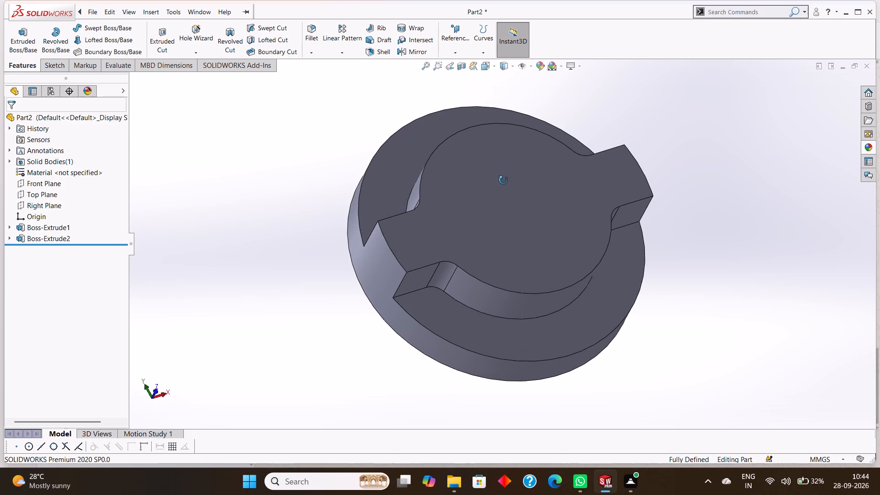
middle_drag(503, 180, 497, 176)
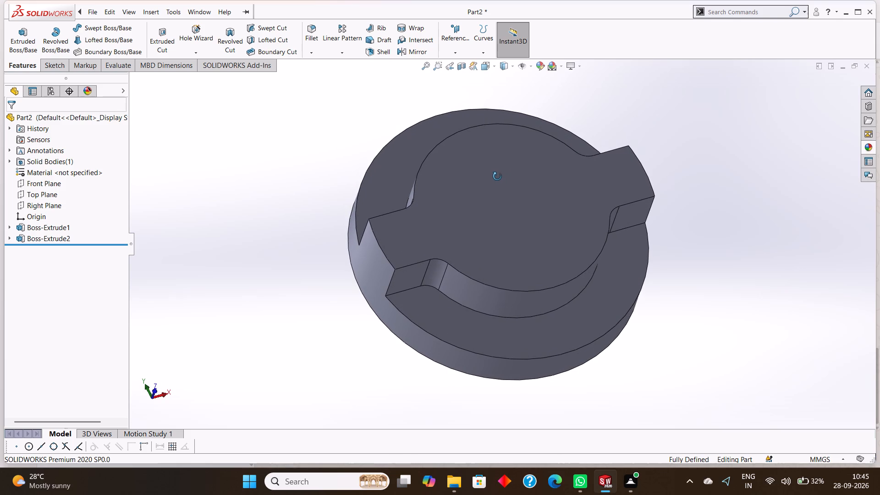
middle_drag(497, 176, 497, 176)
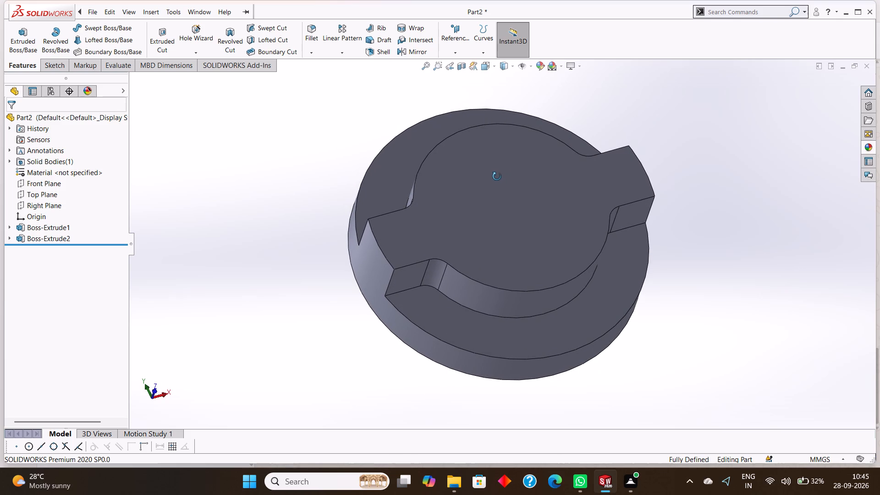
middle_drag(497, 176, 495, 176)
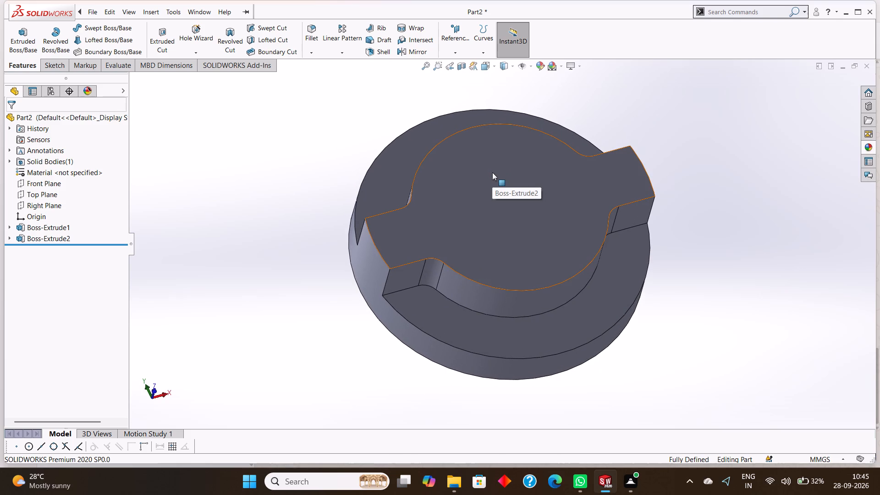
middle_click(492, 172)
middle_drag(493, 172, 499, 170)
middle_drag(491, 169, 486, 164)
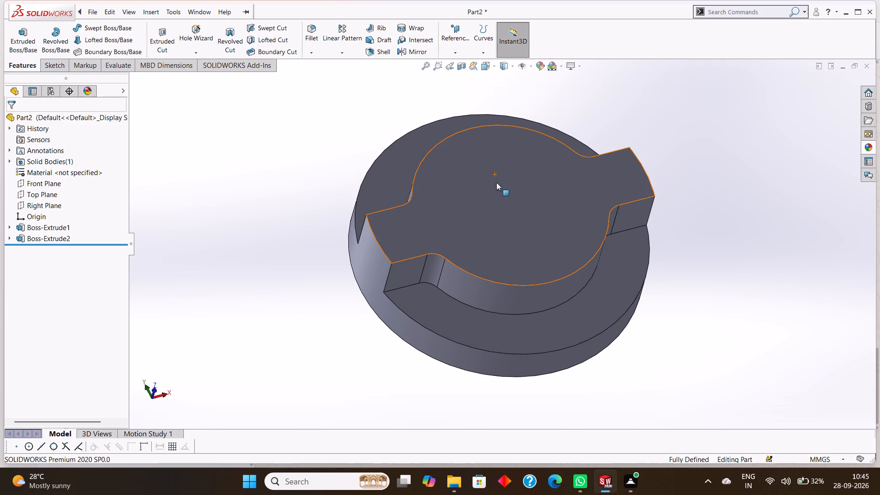
Start a new sketch on the front face of the raised profile, viewed face-on.
click(497, 195)
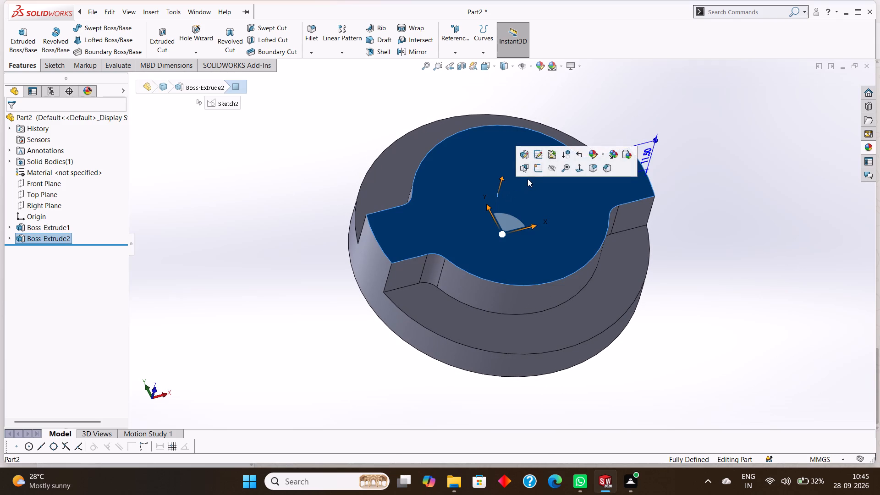
click(539, 170)
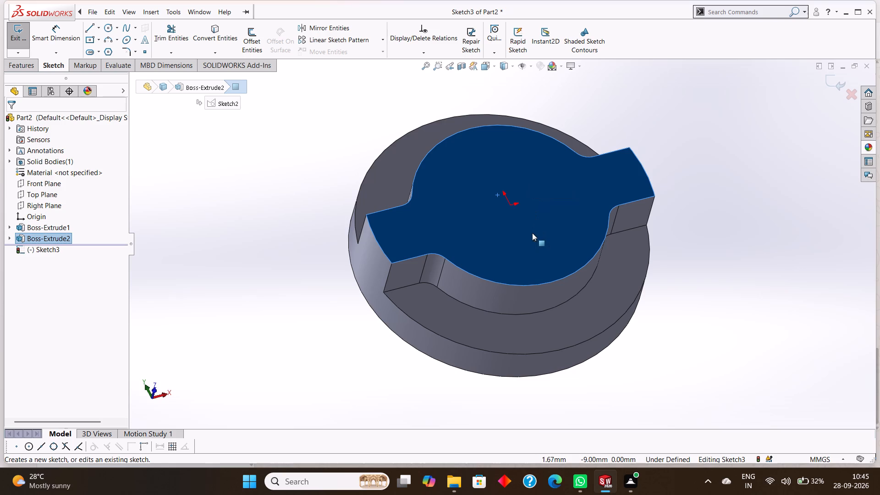
key(ctrl+8)
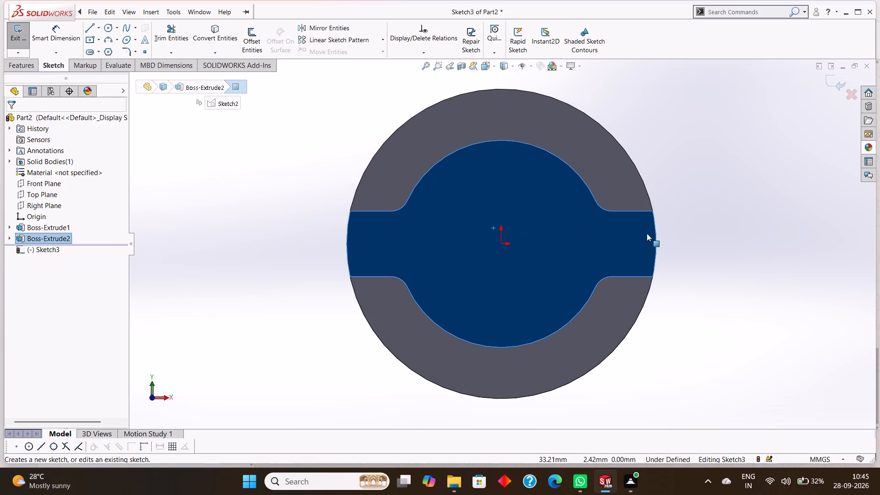
key(Escape)
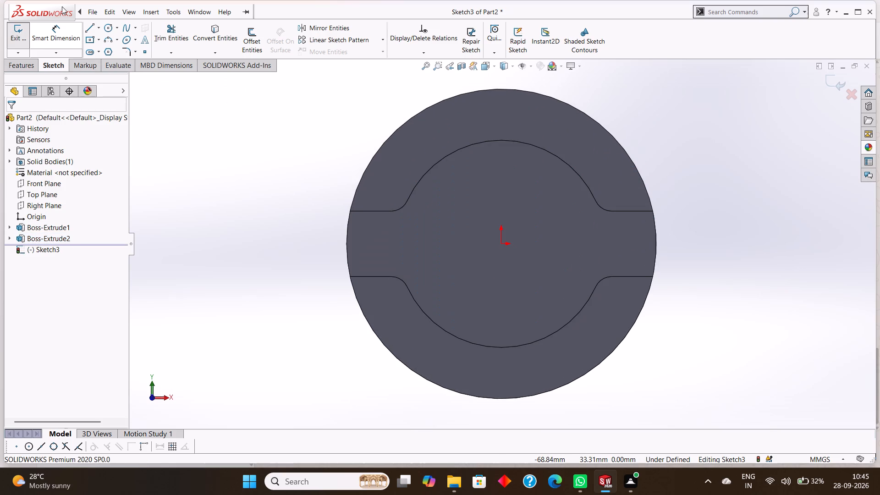
click(290, 99)
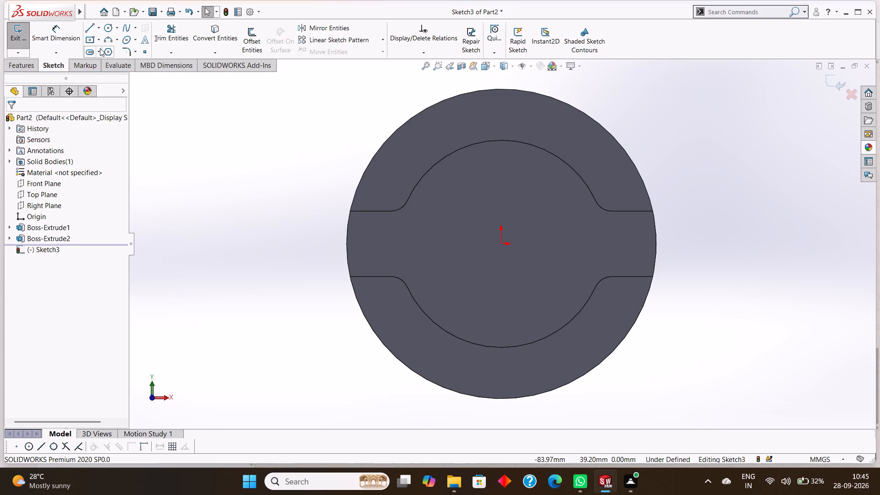
Draw two vertical centerlines from the origin, one to the upper arc and one to the lower arc of the raised profile.
click(98, 27)
click(112, 52)
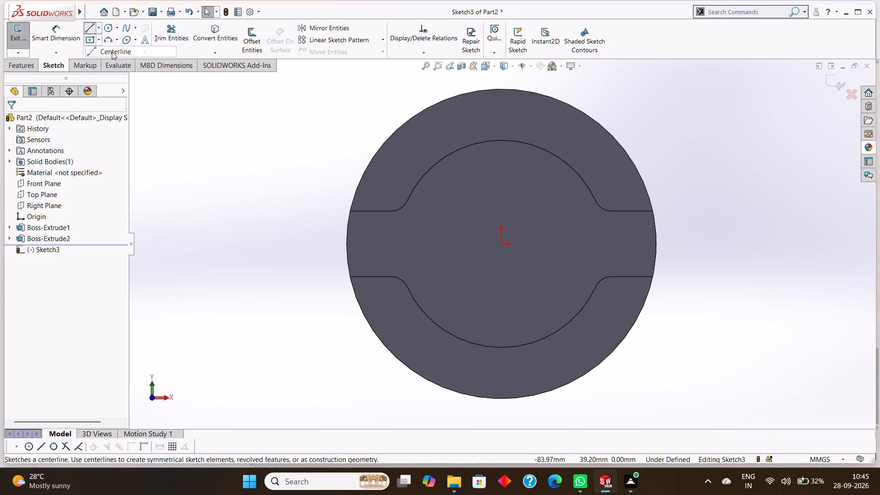
click(501, 244)
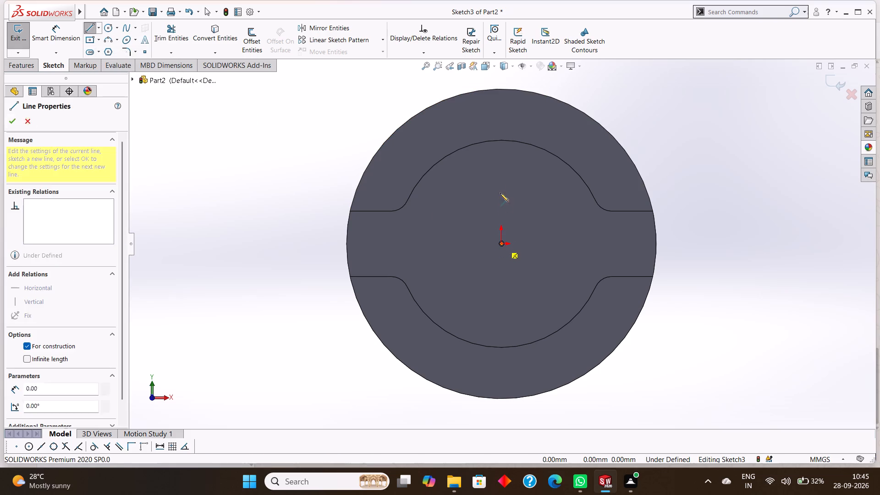
click(504, 139)
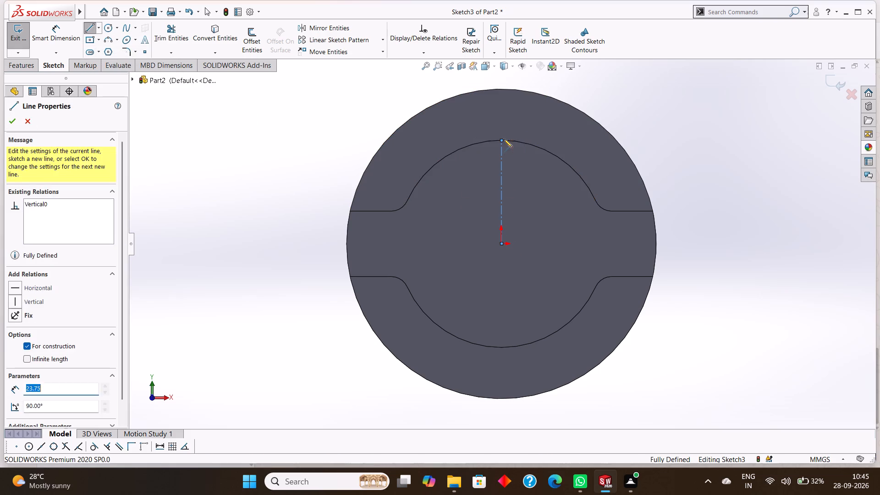
right_click(530, 126)
click(550, 129)
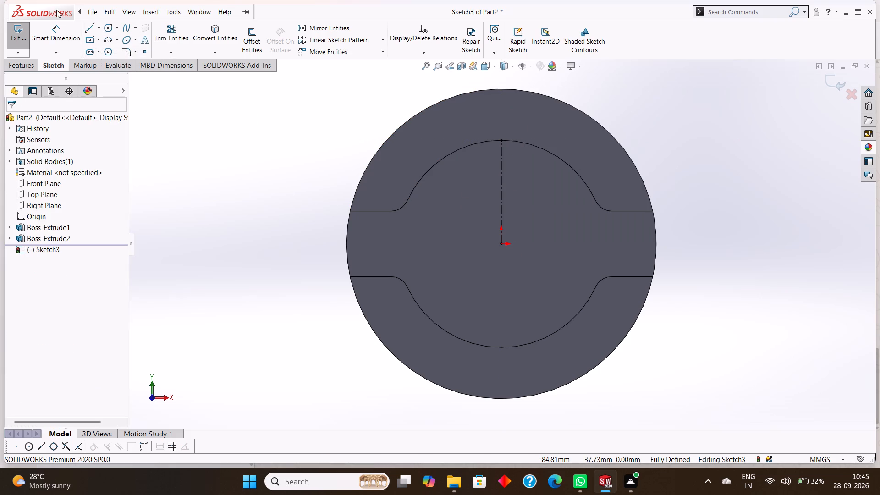
click(99, 27)
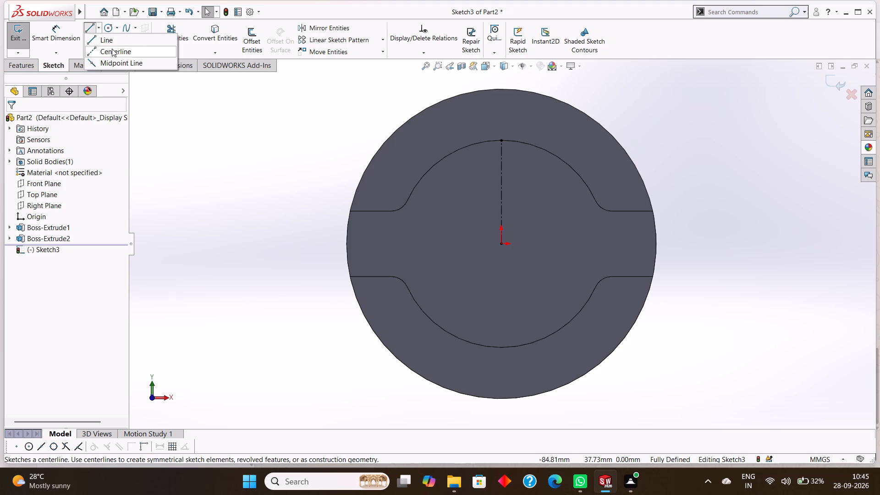
click(112, 49)
click(500, 244)
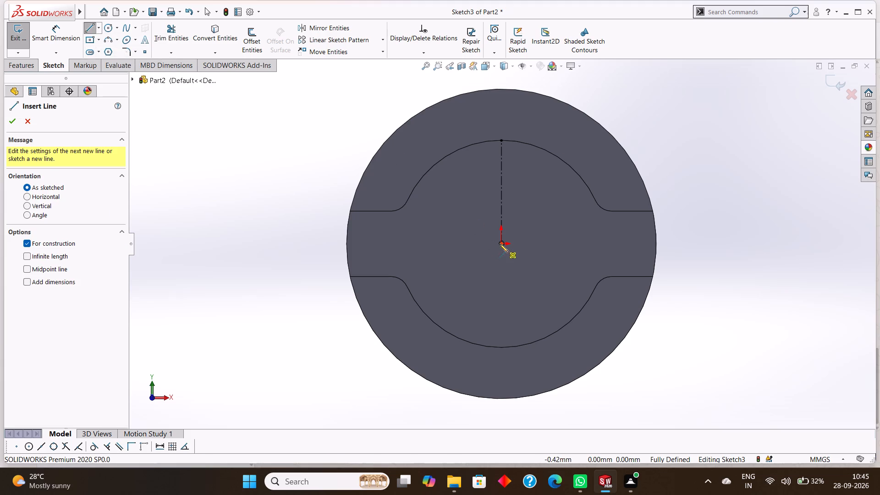
click(502, 347)
right_click(535, 356)
click(563, 362)
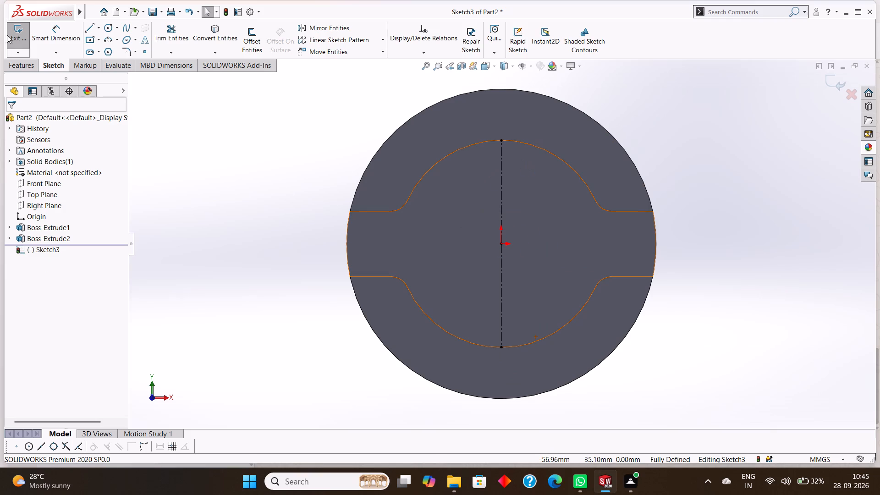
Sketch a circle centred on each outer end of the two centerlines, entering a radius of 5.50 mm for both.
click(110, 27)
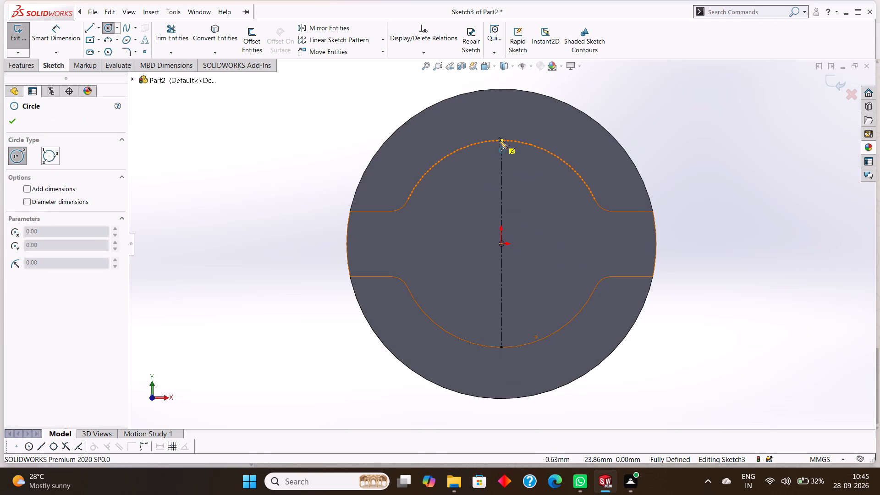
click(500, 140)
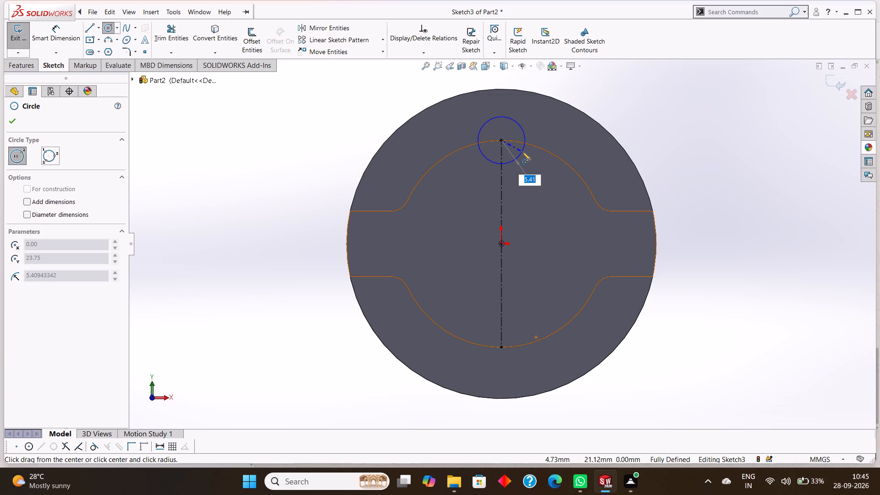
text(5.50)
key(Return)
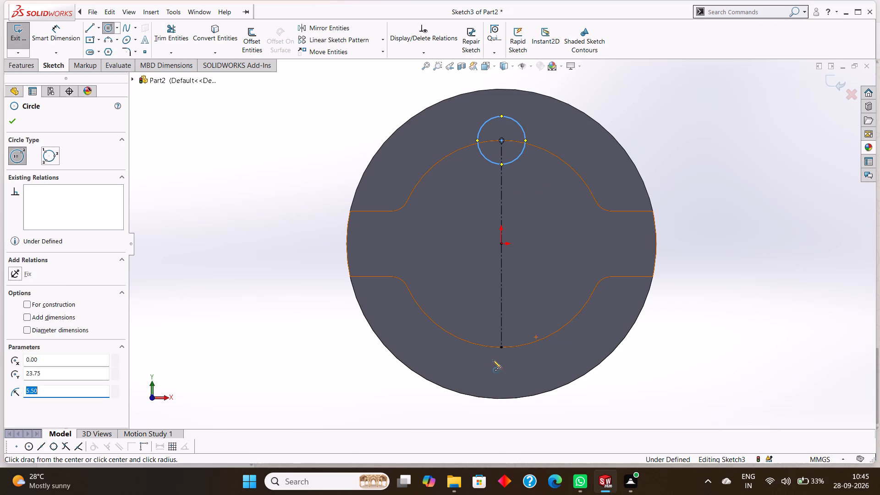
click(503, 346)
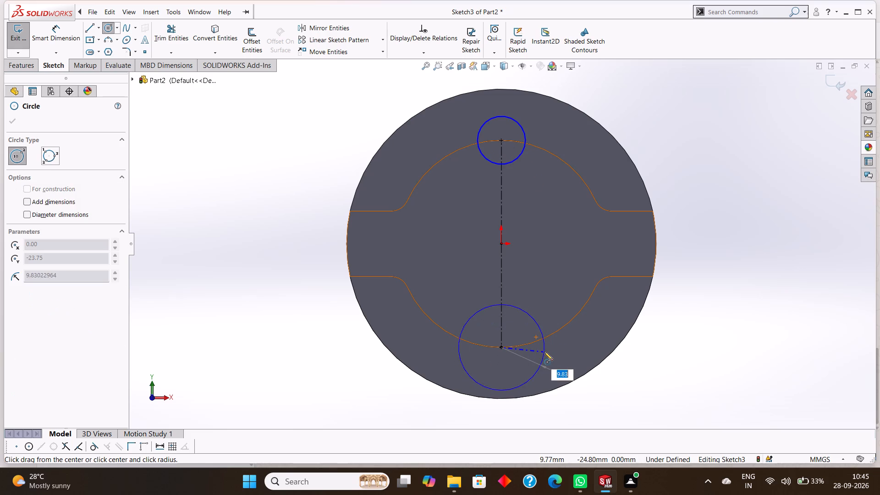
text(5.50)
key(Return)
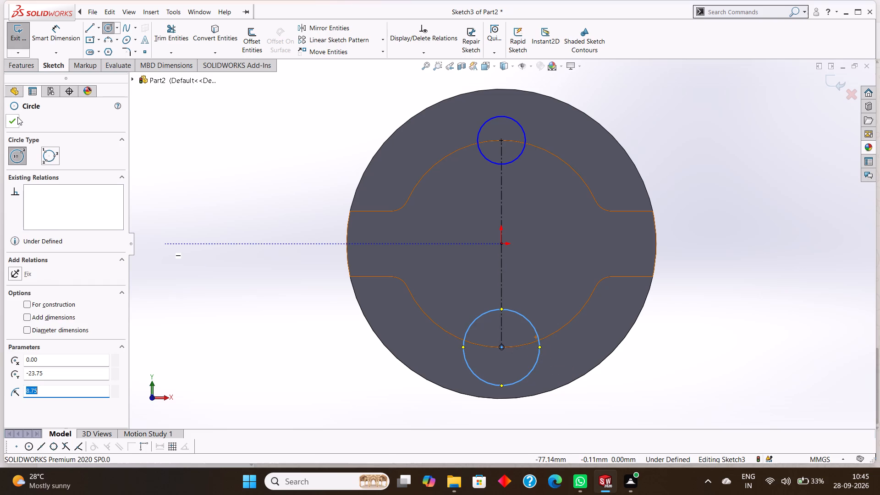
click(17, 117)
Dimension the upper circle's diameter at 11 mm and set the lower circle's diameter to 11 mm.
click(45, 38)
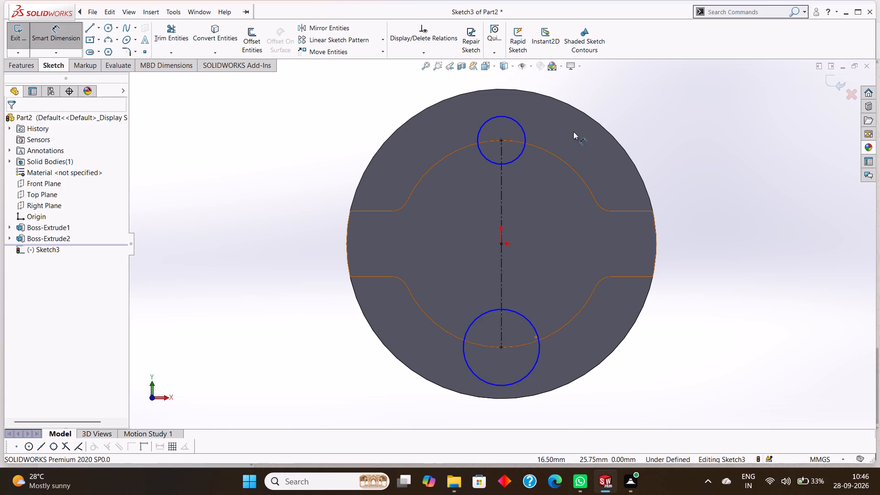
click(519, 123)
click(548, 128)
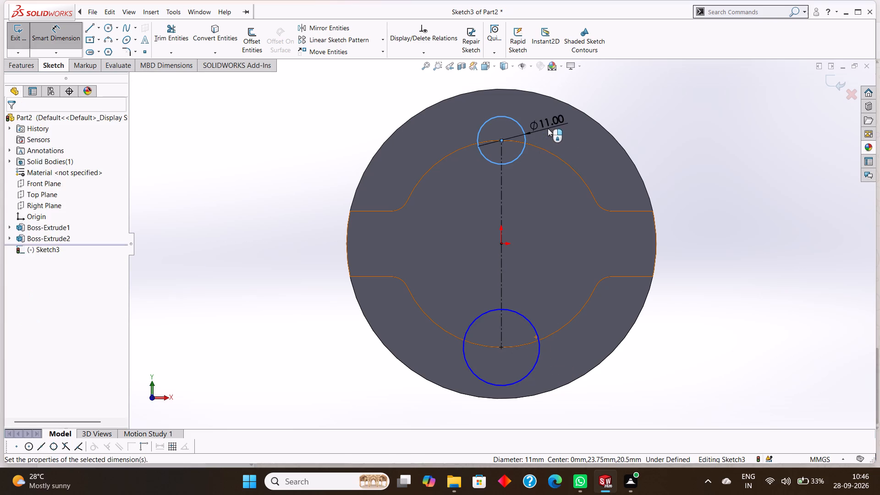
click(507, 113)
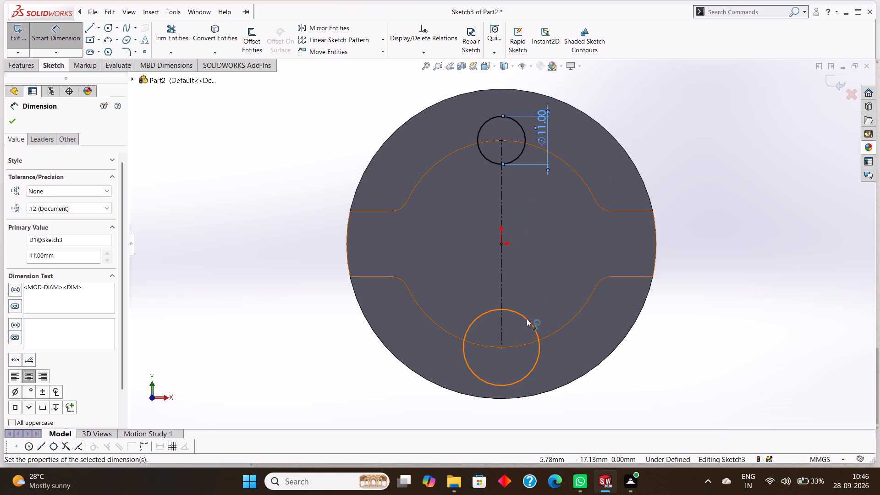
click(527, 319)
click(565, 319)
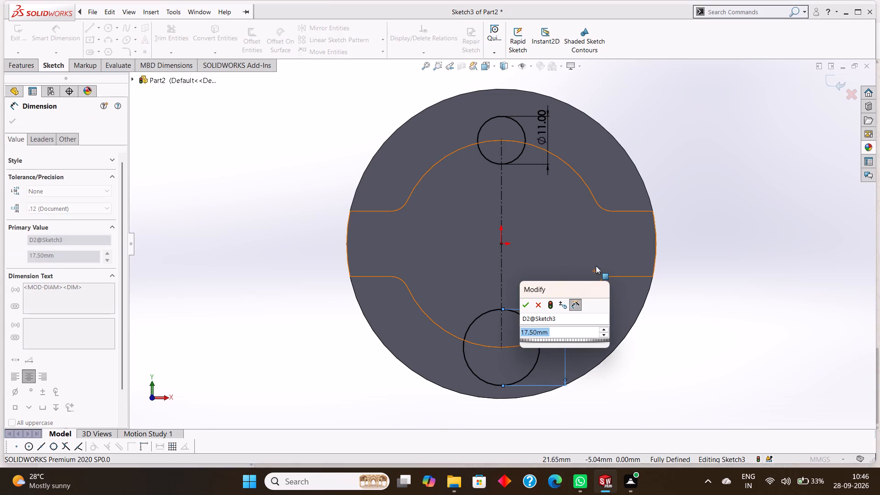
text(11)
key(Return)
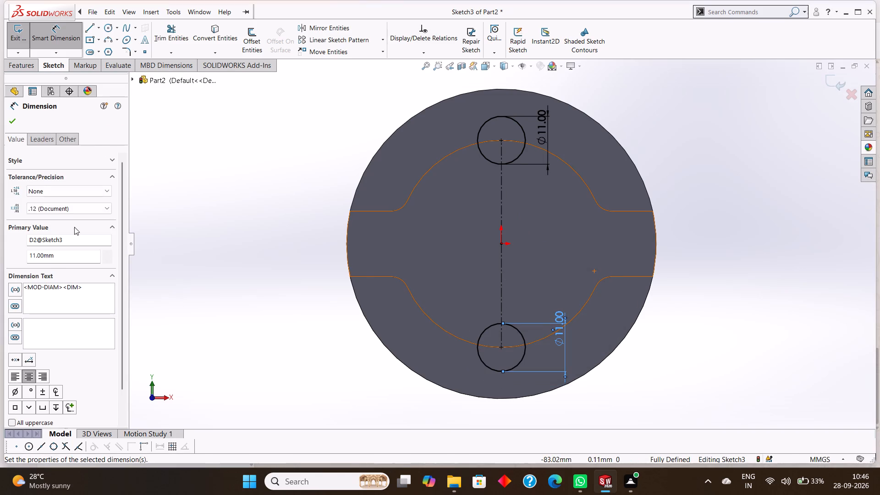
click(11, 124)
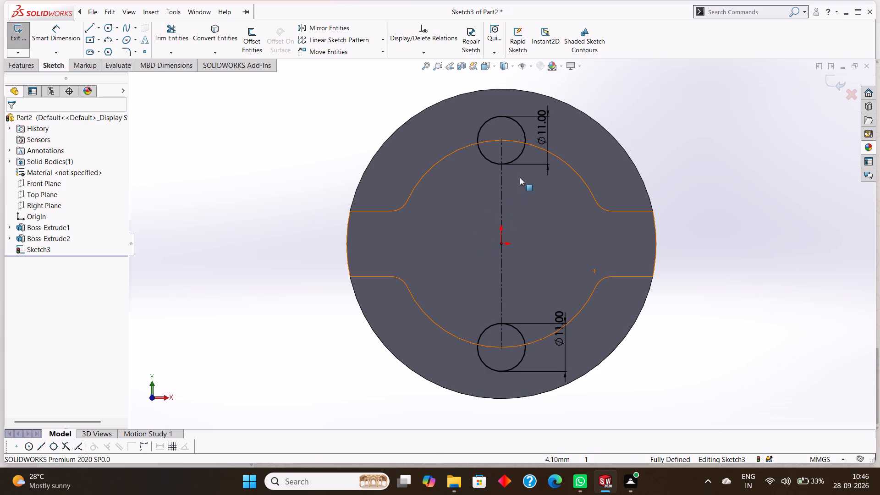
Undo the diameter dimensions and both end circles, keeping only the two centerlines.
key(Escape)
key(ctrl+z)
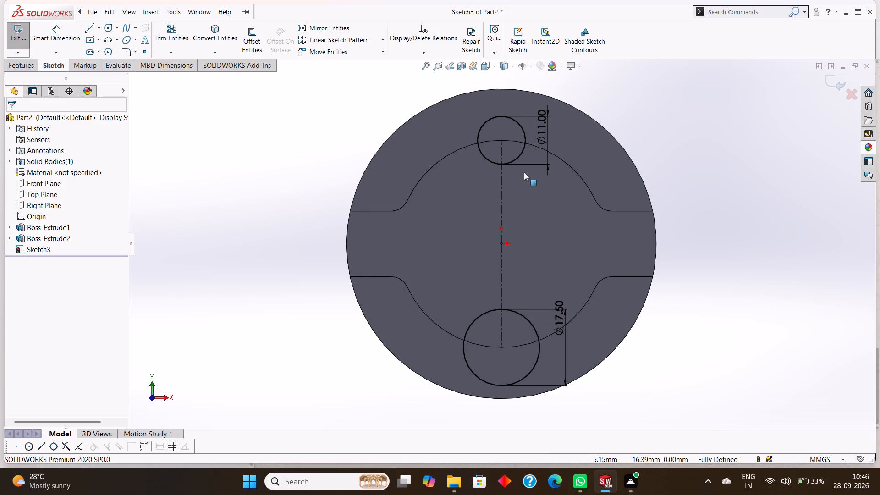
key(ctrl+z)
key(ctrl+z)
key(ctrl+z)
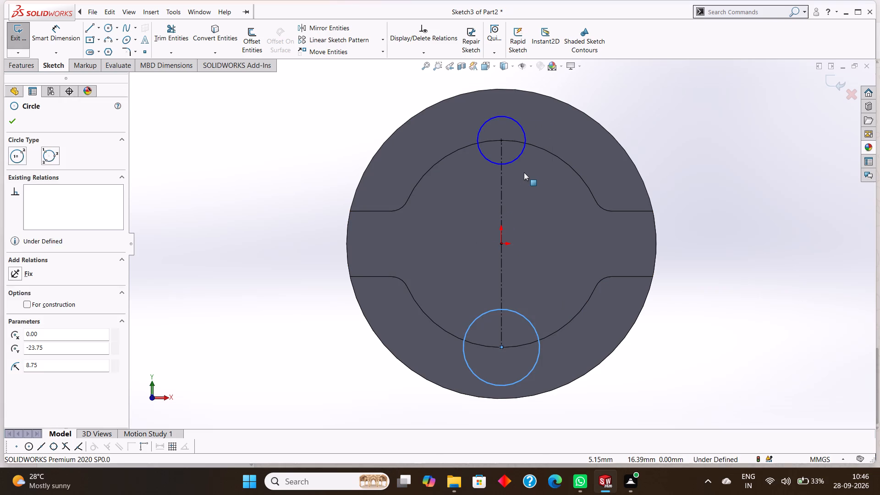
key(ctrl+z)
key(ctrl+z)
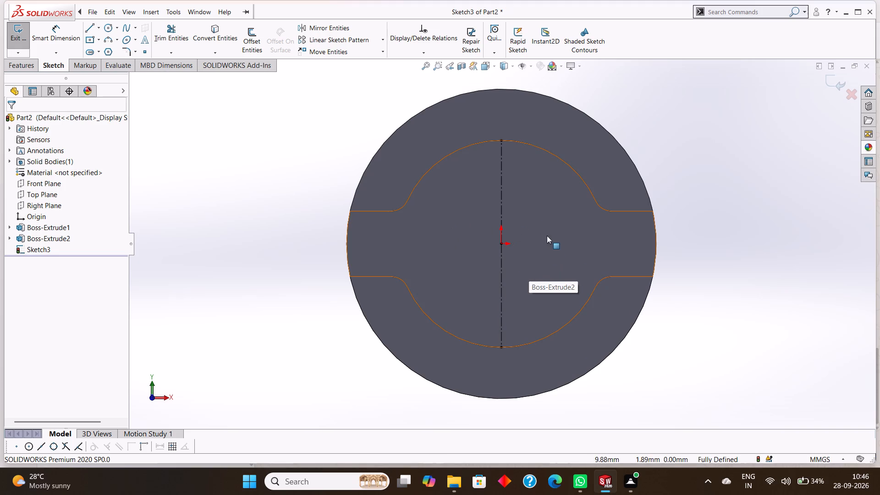
Sketch a circle centred on the origin and dimension its diameter at 31 mm.
click(106, 24)
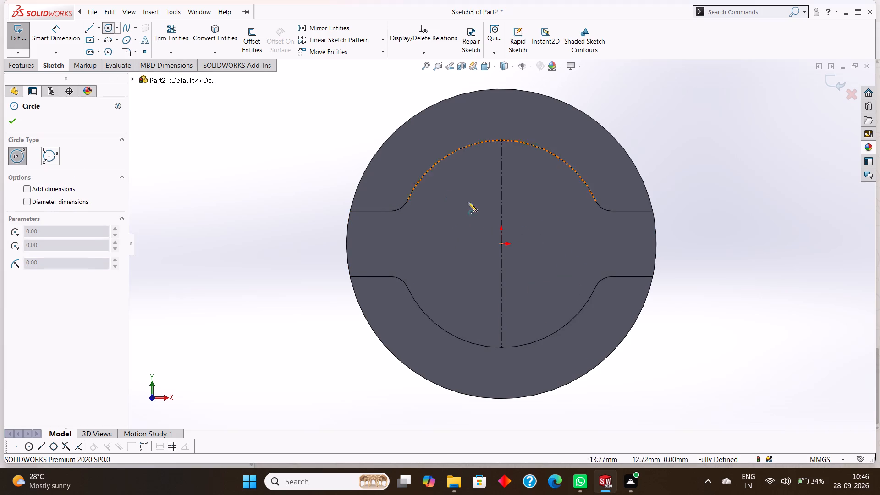
click(503, 244)
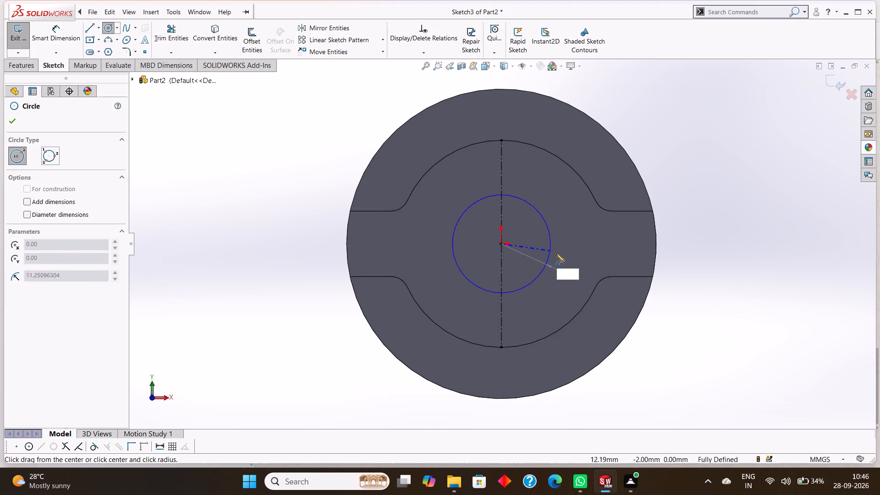
click(557, 253)
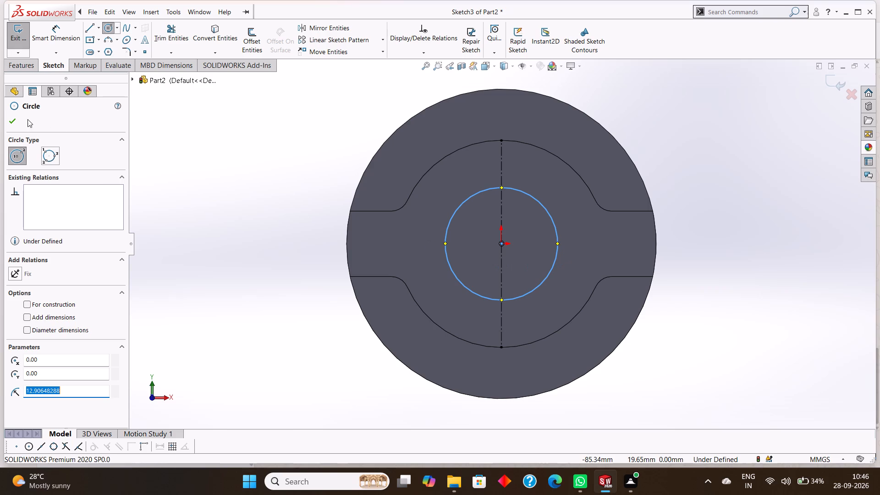
click(16, 118)
click(46, 26)
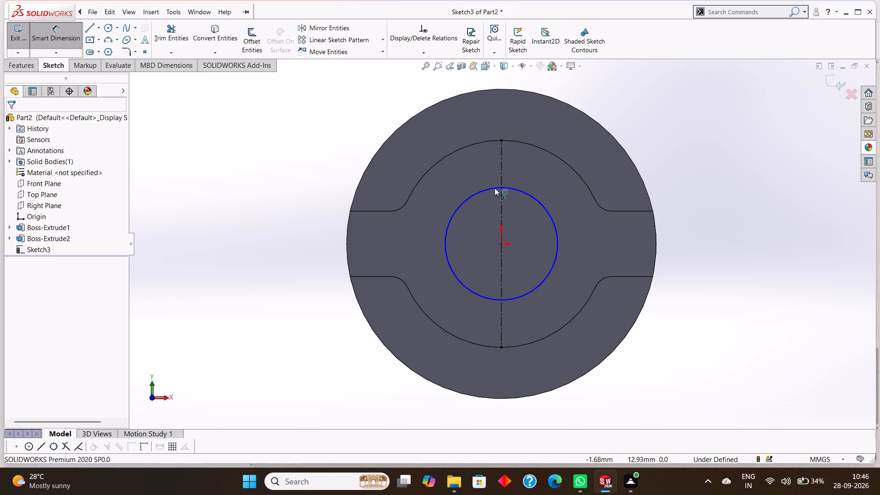
click(519, 191)
click(596, 228)
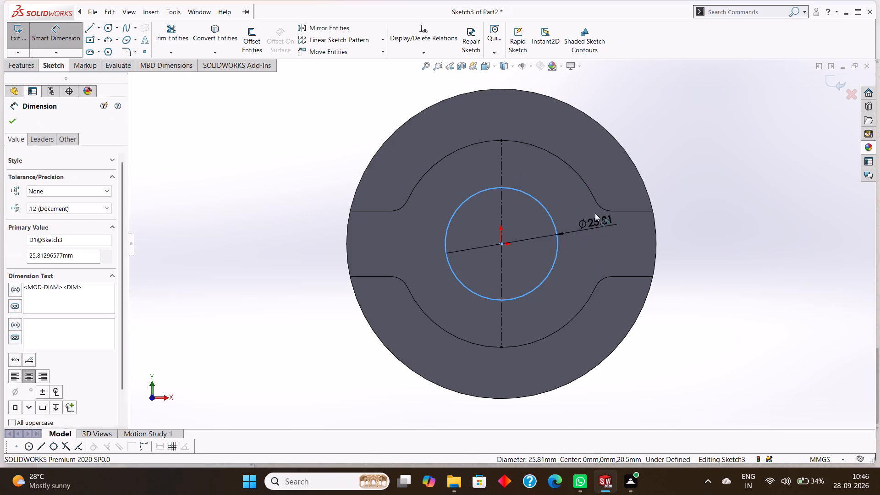
key(BackSpace)
text(31)
key(Return)
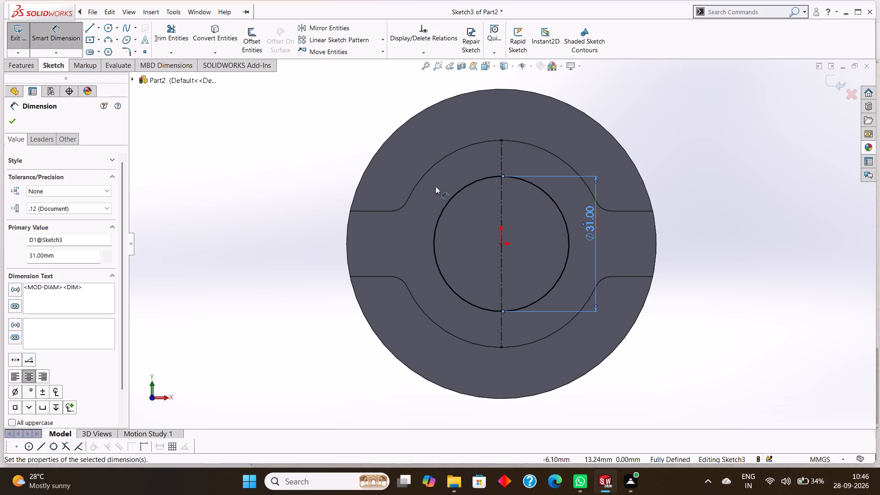
click(8, 121)
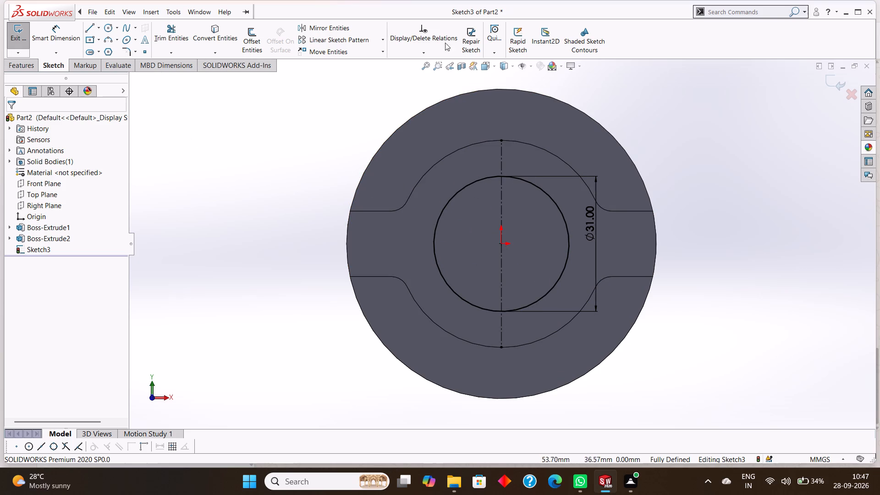
Draw a 5.50 mm vertical centerline downward from the upper end of the existing centerline.
click(99, 27)
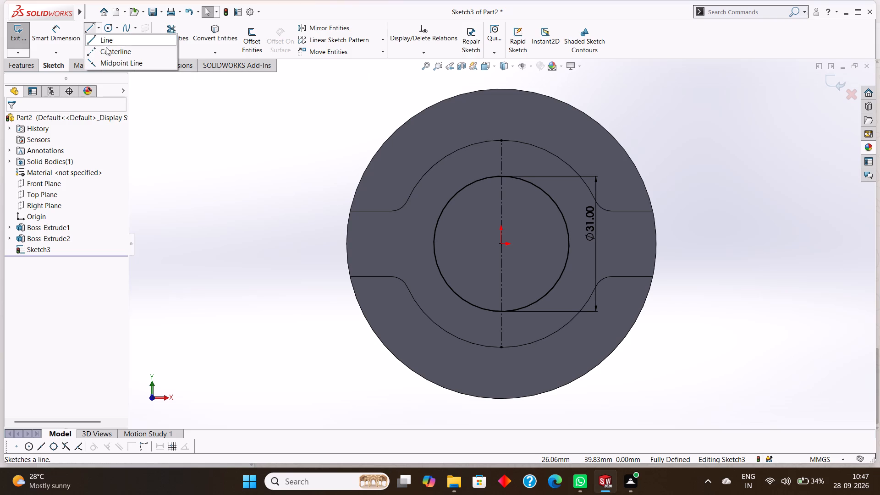
click(107, 48)
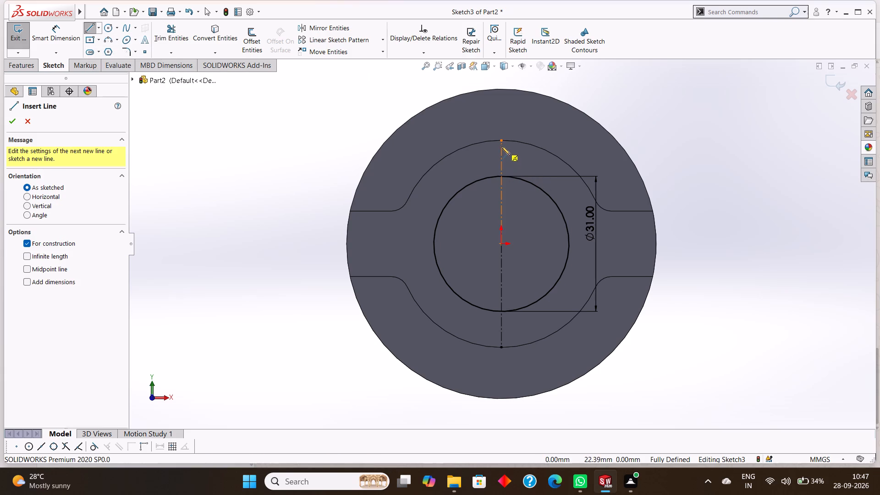
click(501, 139)
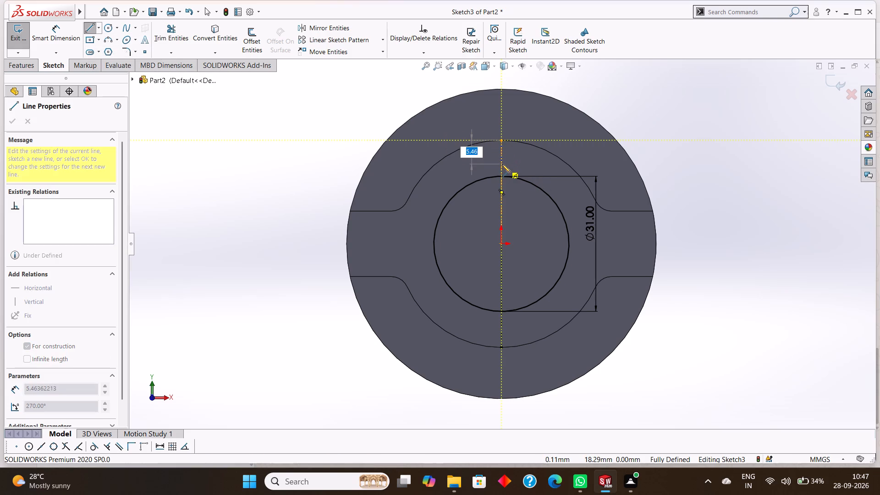
text(5.50)
key(Return)
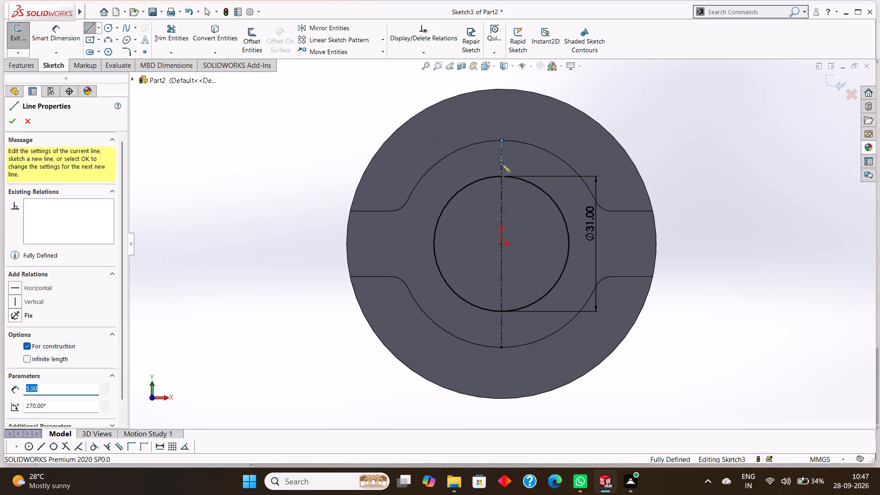
right_click(514, 165)
click(534, 169)
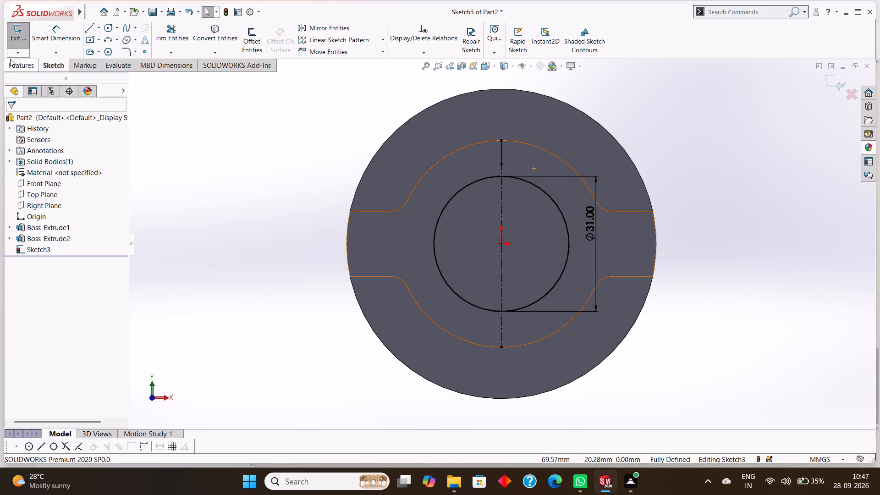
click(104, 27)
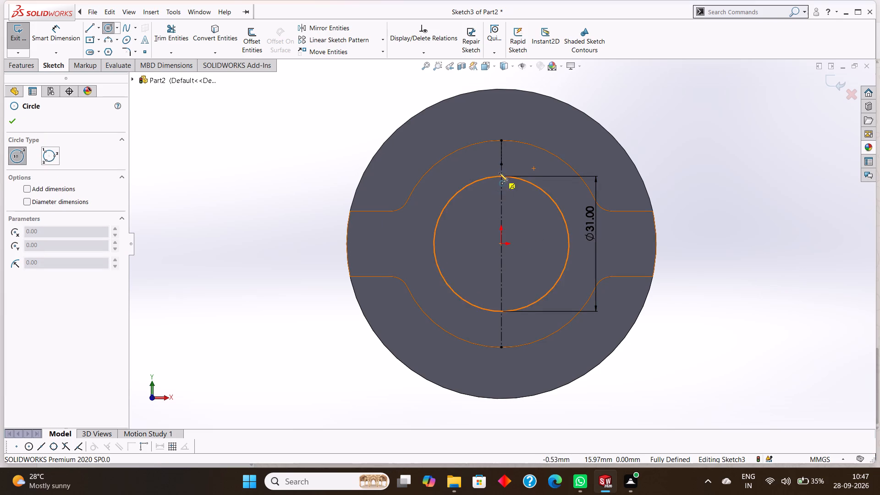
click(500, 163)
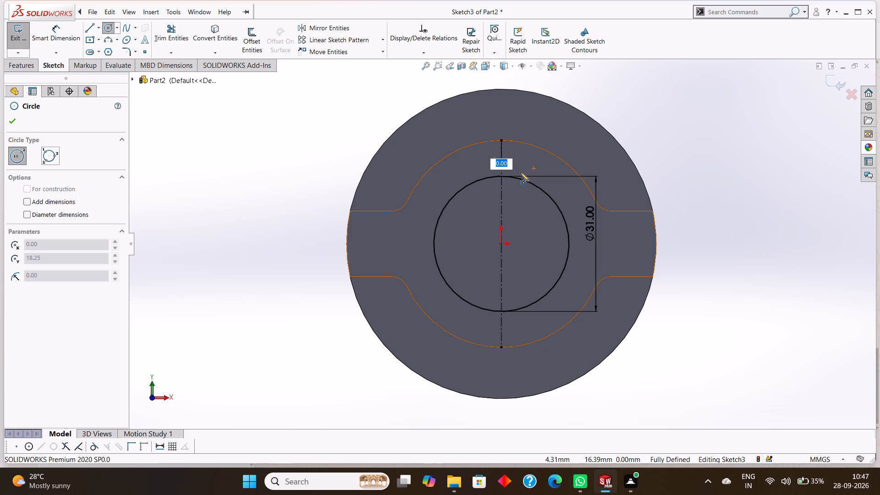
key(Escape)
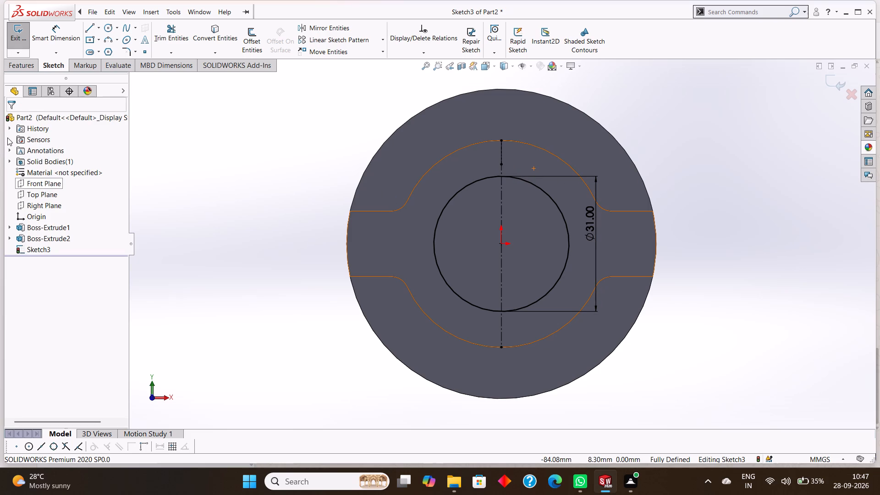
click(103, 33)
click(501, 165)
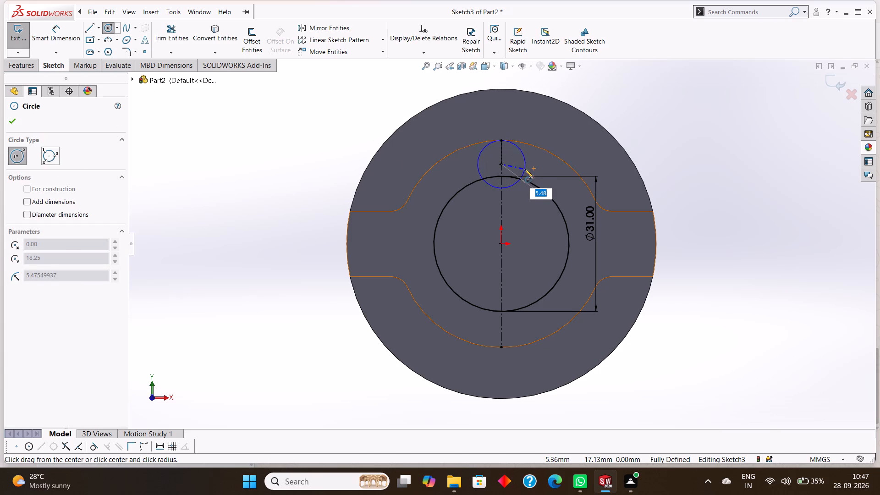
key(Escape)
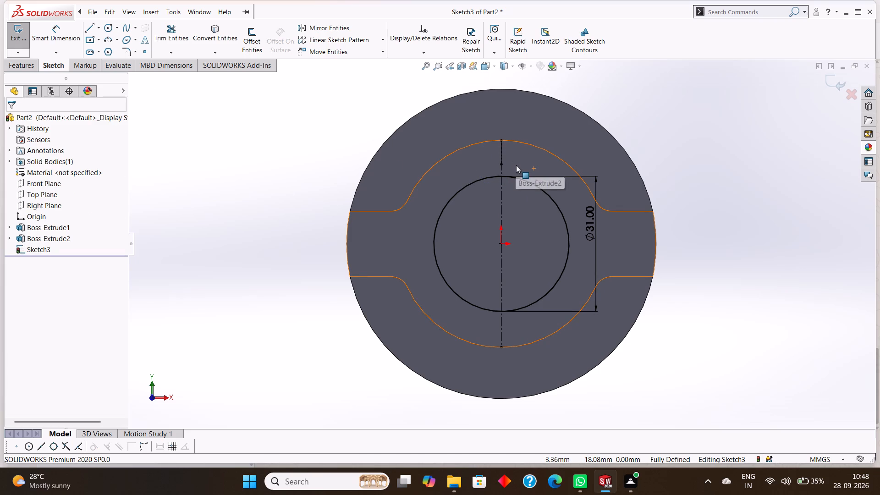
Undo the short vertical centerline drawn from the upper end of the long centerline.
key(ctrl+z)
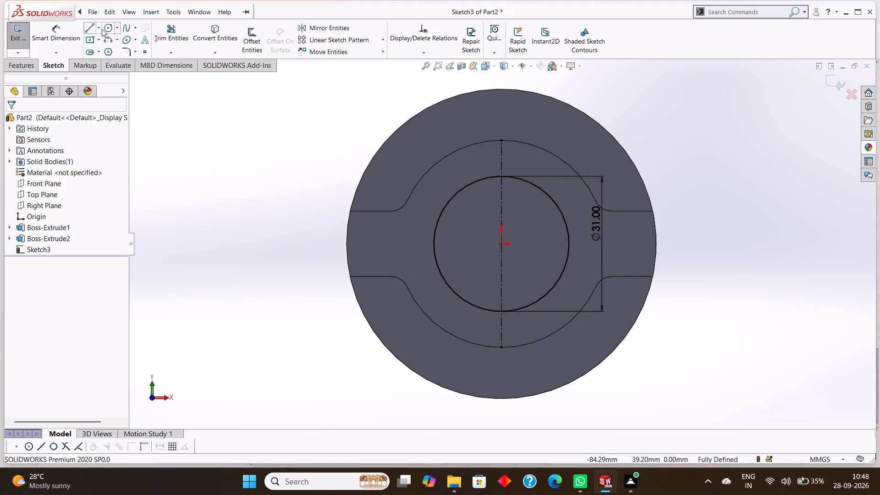
Draw a 6 mm vertical centerline downward from the upper end of the long vertical centerline.
click(100, 27)
click(113, 48)
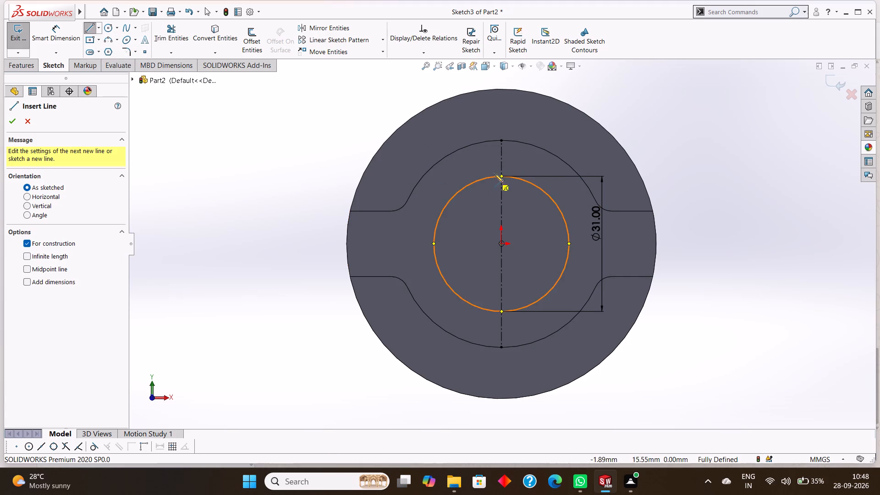
click(501, 140)
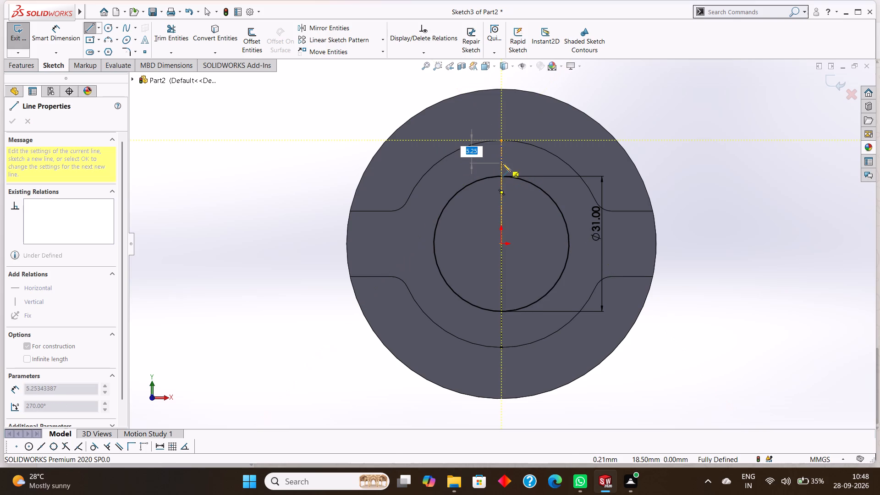
key(6)
key(Return)
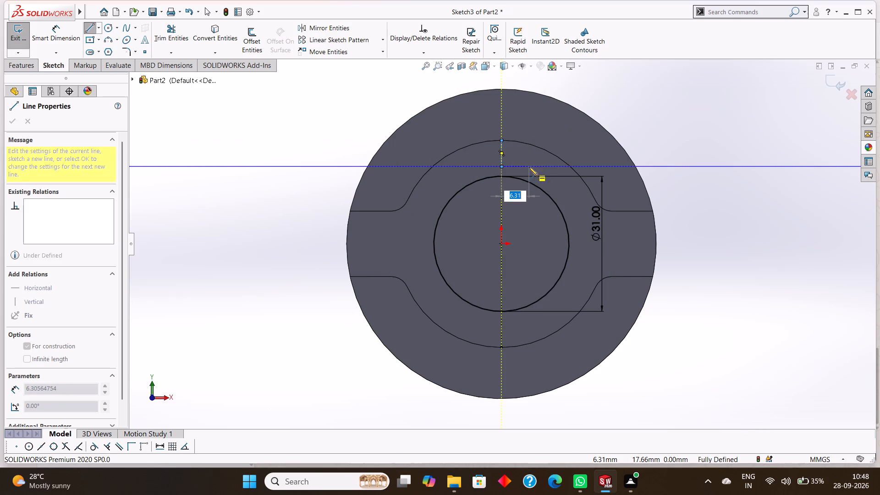
right_click(529, 167)
click(557, 174)
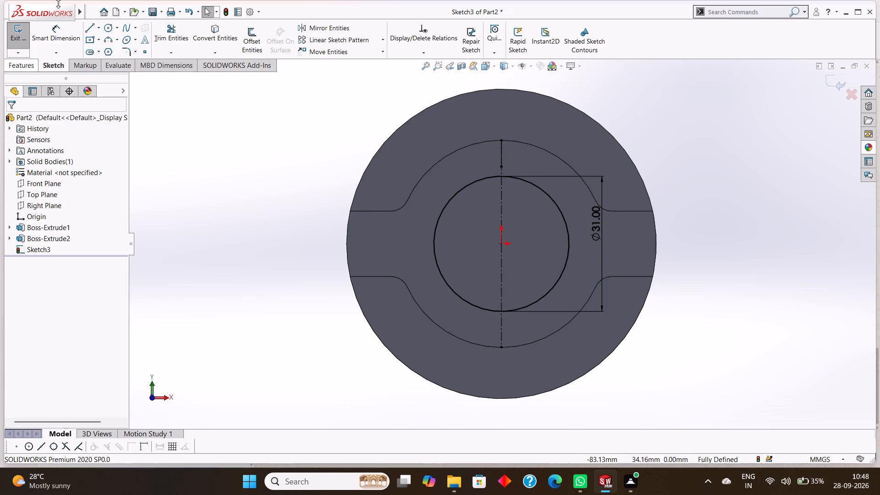
Sketch a circle of radius 5.50 mm centred on the inner end of the upper 6 mm centerline.
click(107, 30)
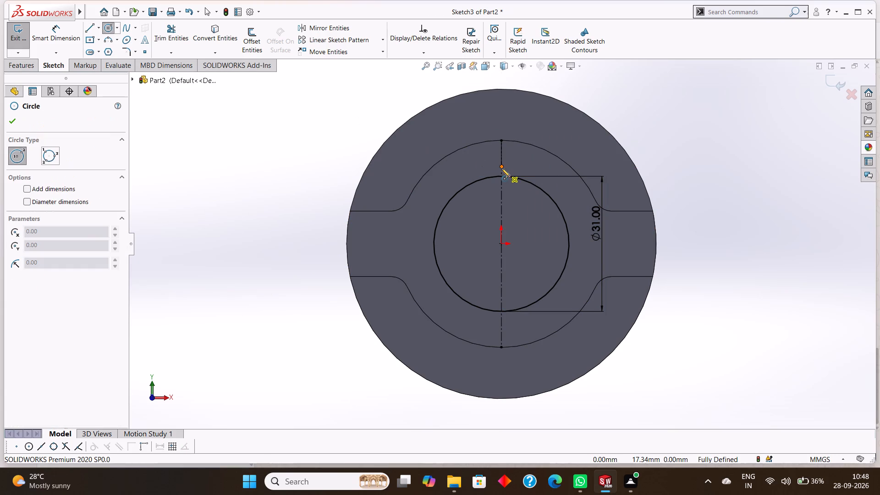
click(501, 166)
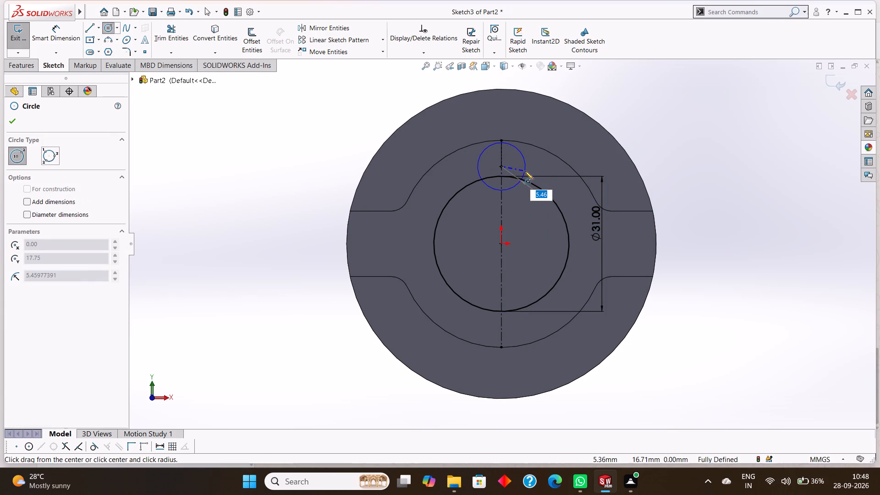
text(5.50)
key(Return)
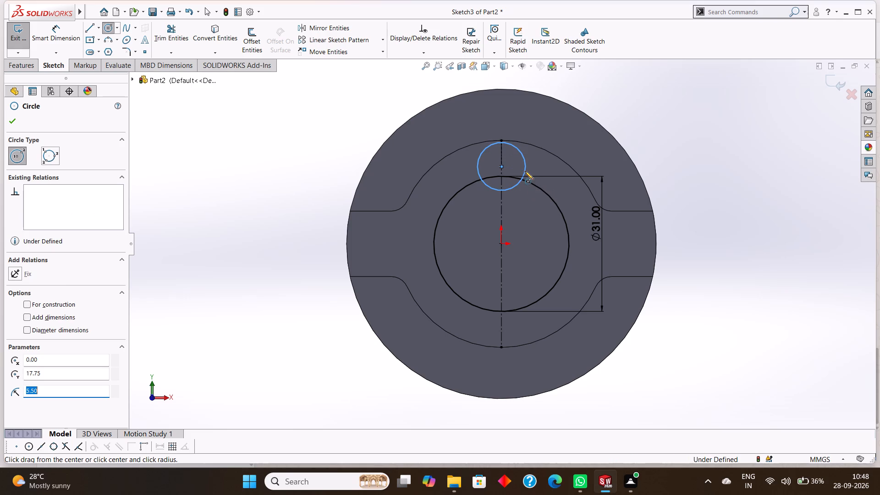
key(Escape)
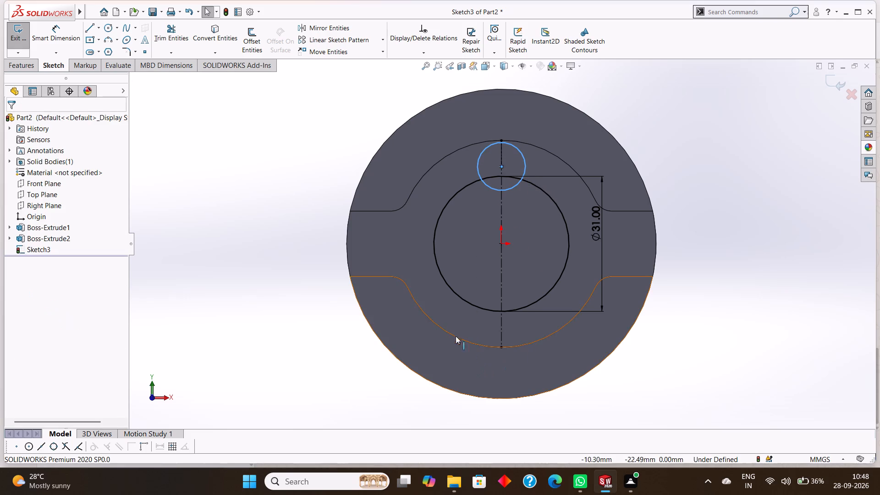
Draw a 6 mm vertical centerline upward from the lower end of the long vertical centerline.
click(99, 27)
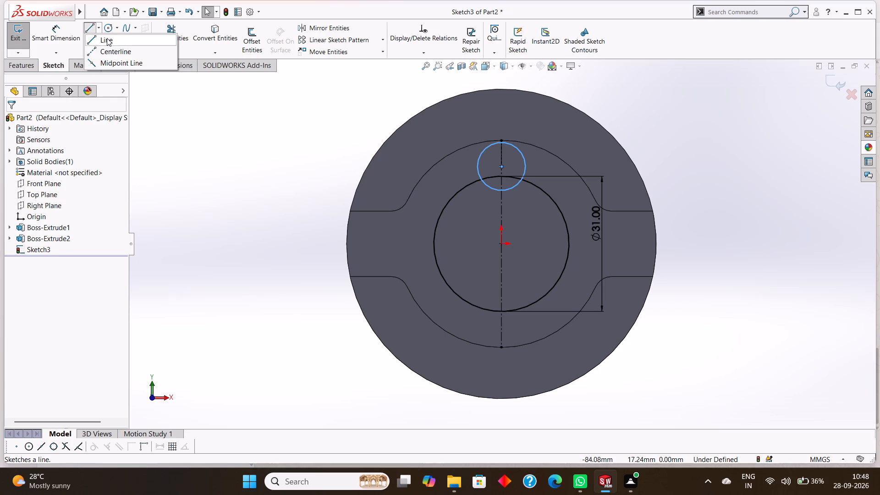
click(116, 50)
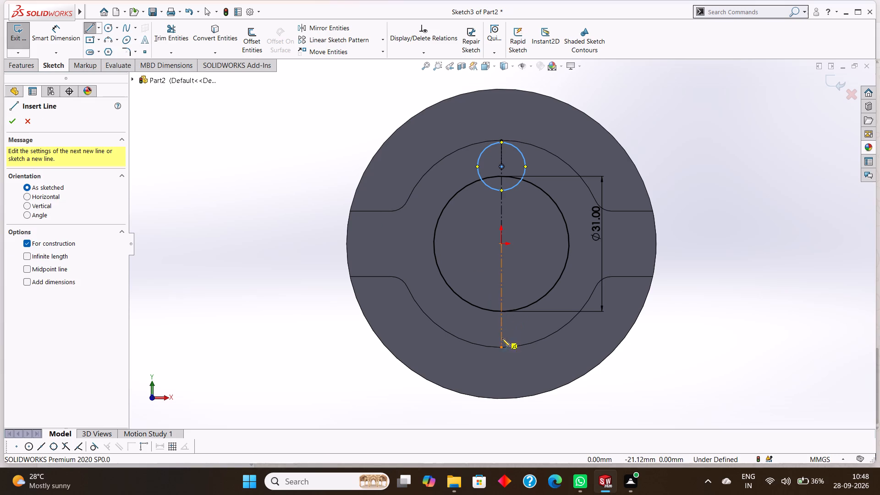
click(503, 347)
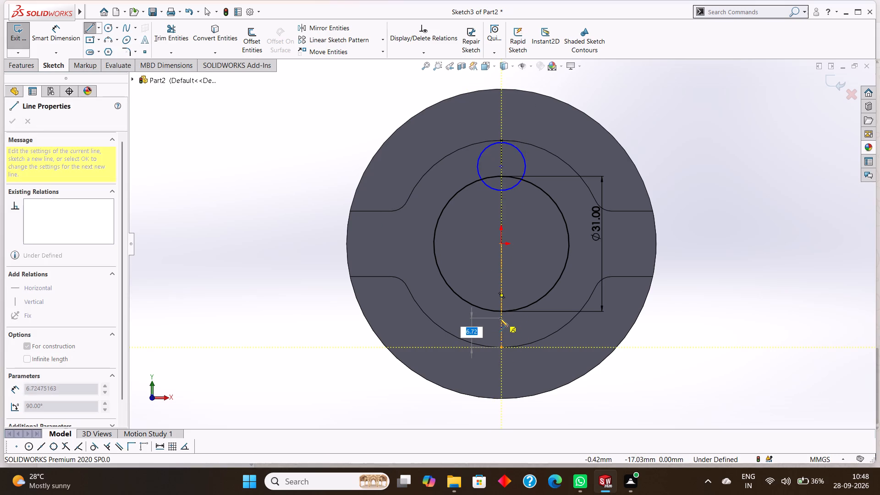
key(6)
key(Return)
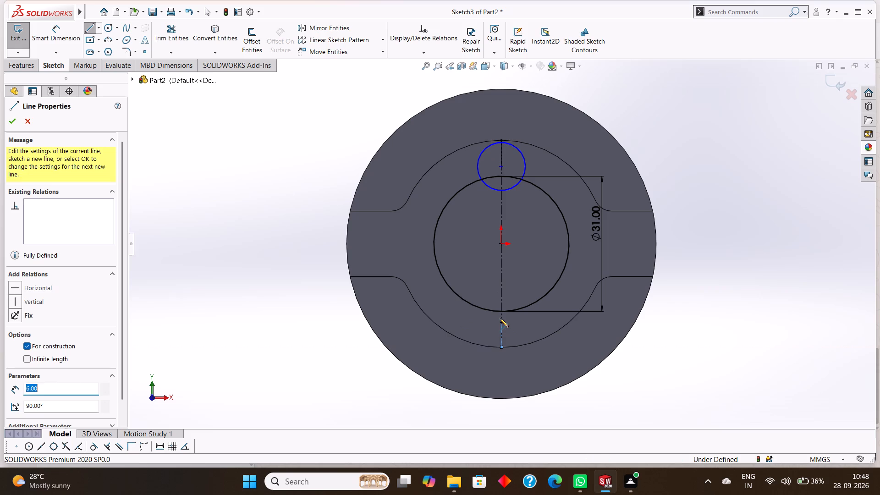
right_click(443, 364)
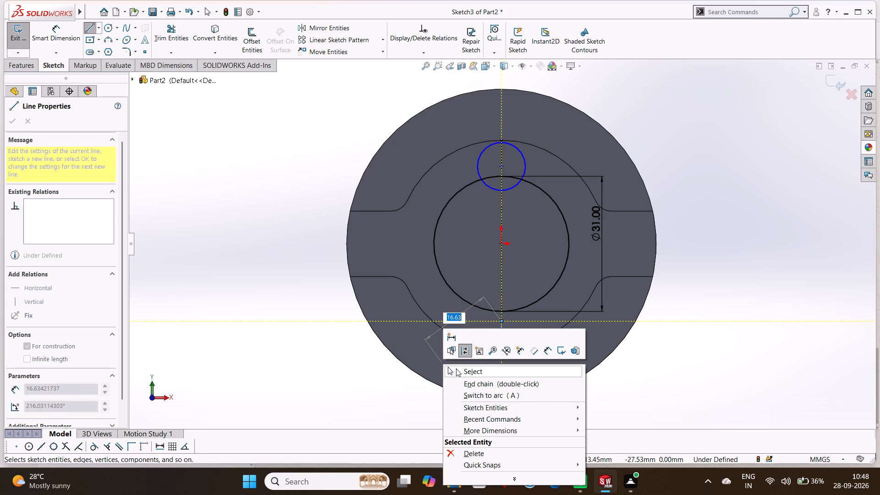
click(456, 368)
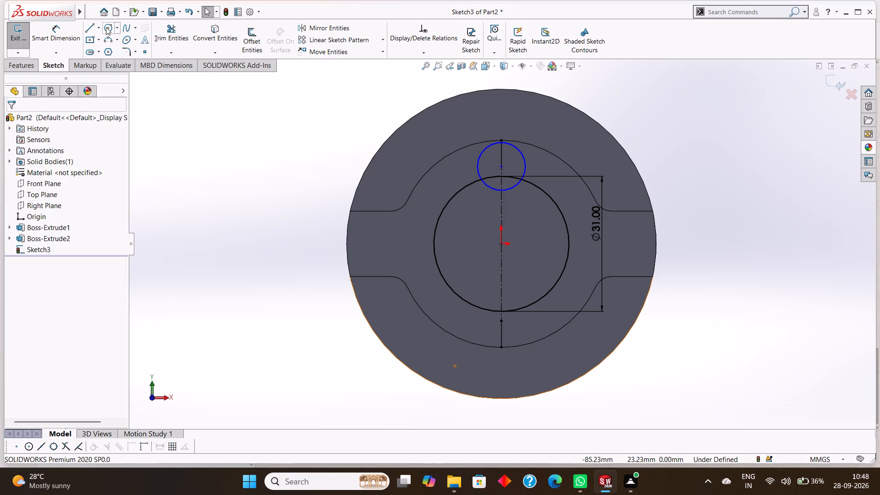
Sketch a circle of radius 5.50 mm centred on the inner end of the lower 6 mm centerline.
click(106, 27)
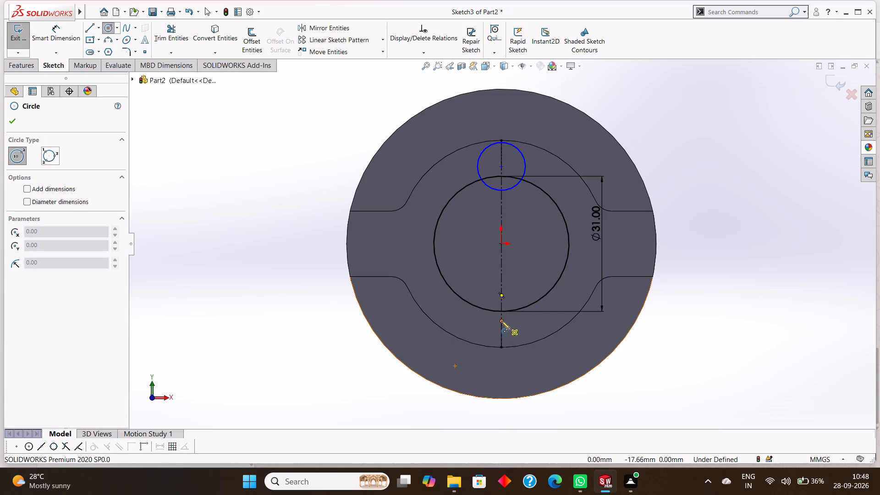
click(501, 321)
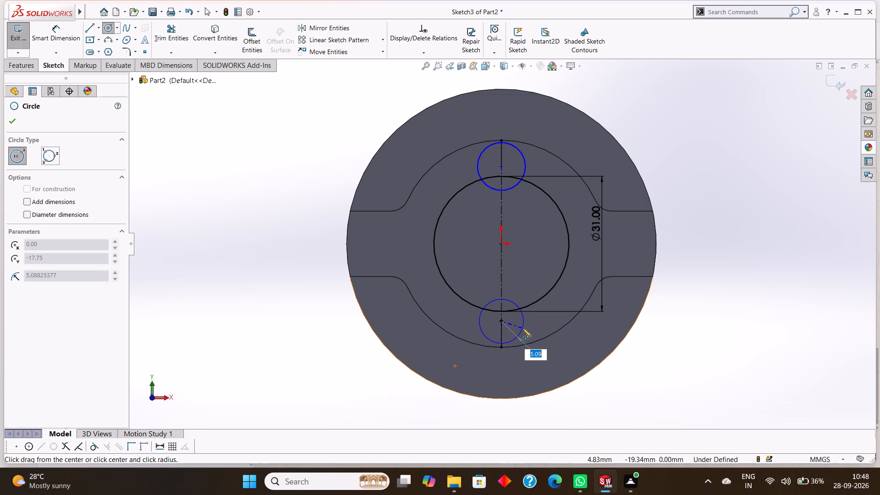
text(5.5)
key(0)
key(Return)
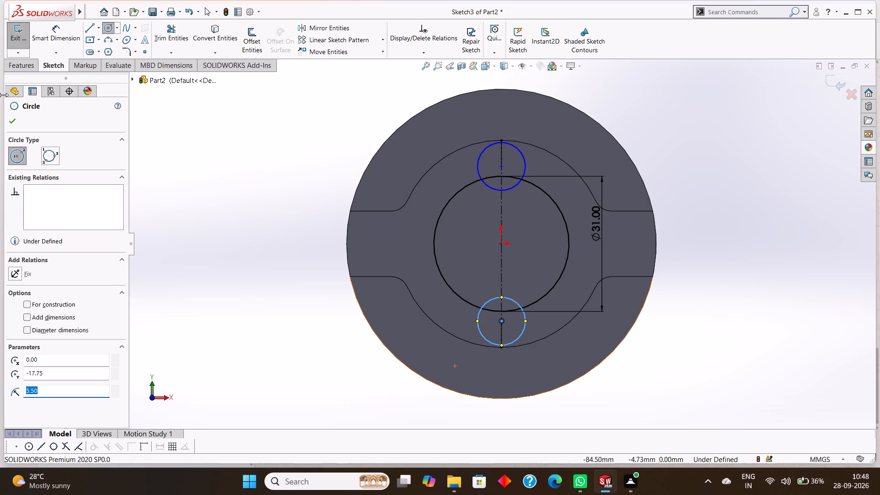
click(6, 120)
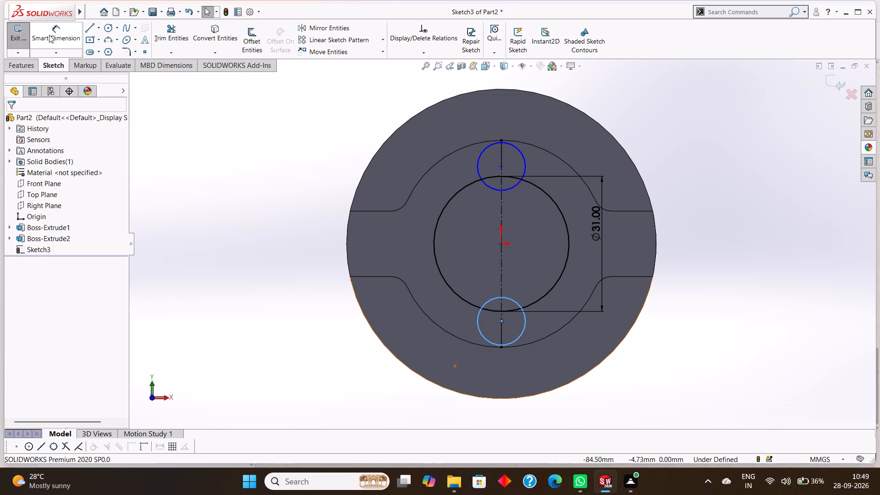
Dimension the diameters of the upper and lower small circles at 11 mm each.
click(47, 34)
click(521, 152)
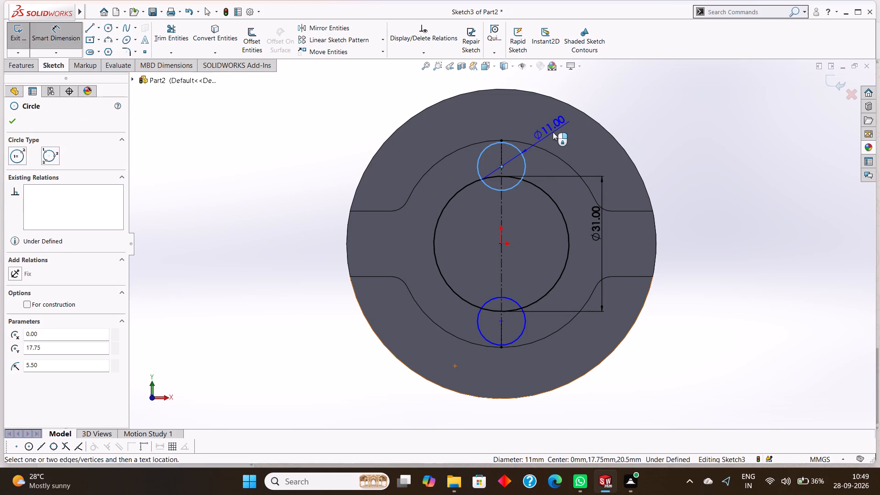
click(554, 131)
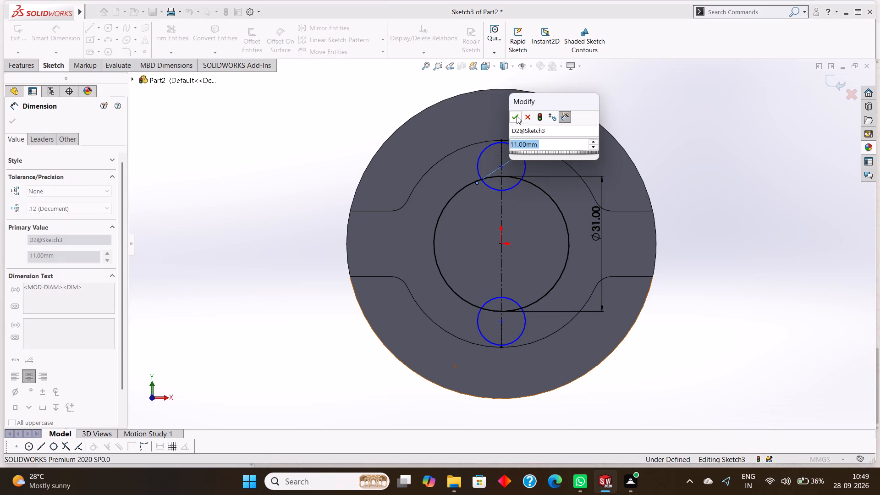
click(516, 115)
click(12, 121)
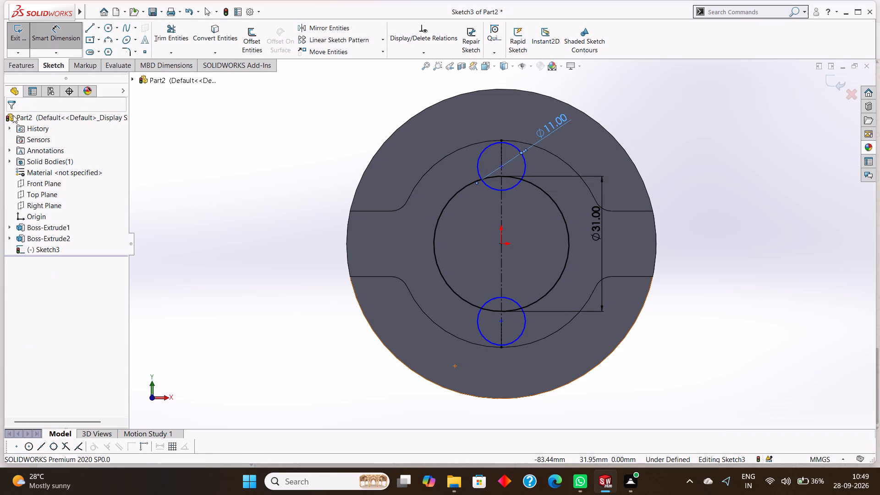
click(51, 27)
click(527, 324)
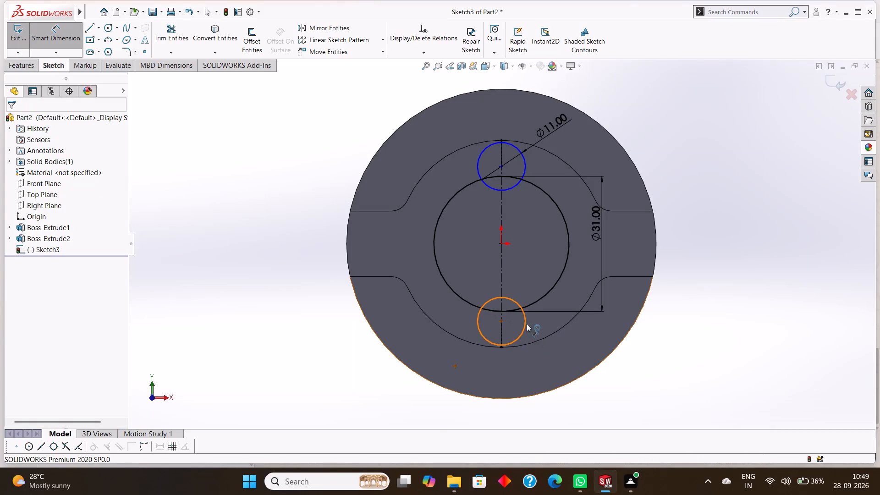
click(576, 330)
click(536, 319)
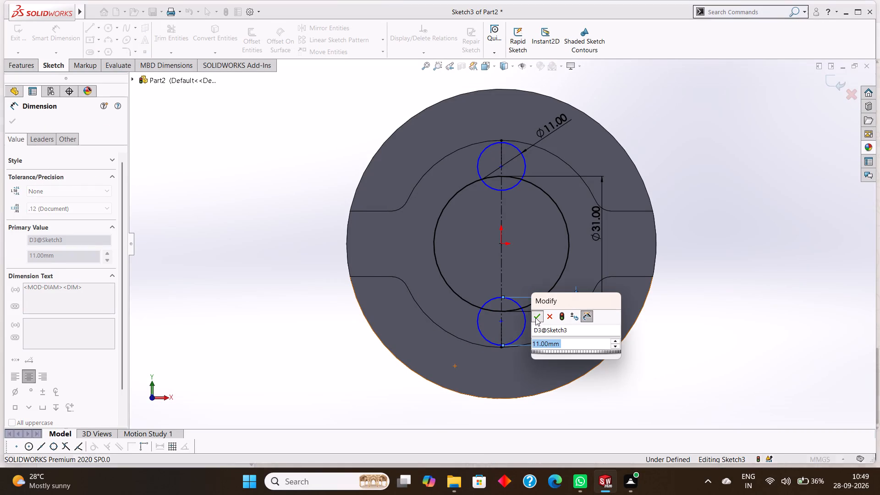
click(9, 122)
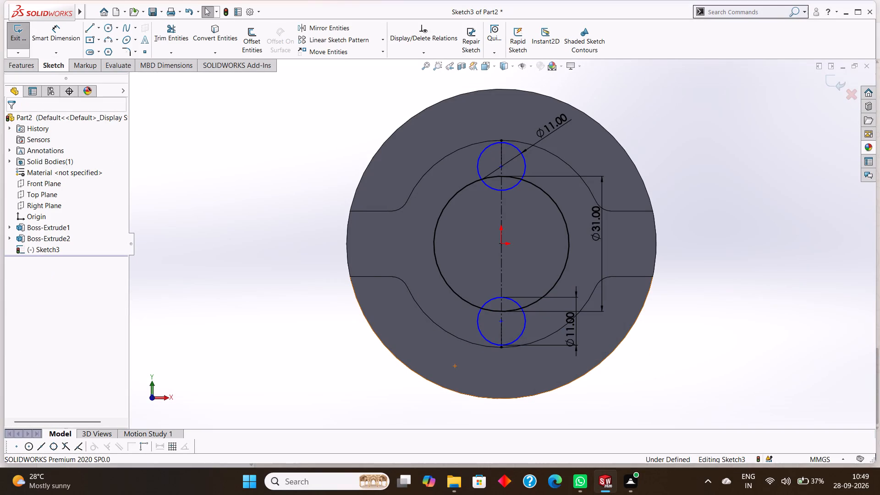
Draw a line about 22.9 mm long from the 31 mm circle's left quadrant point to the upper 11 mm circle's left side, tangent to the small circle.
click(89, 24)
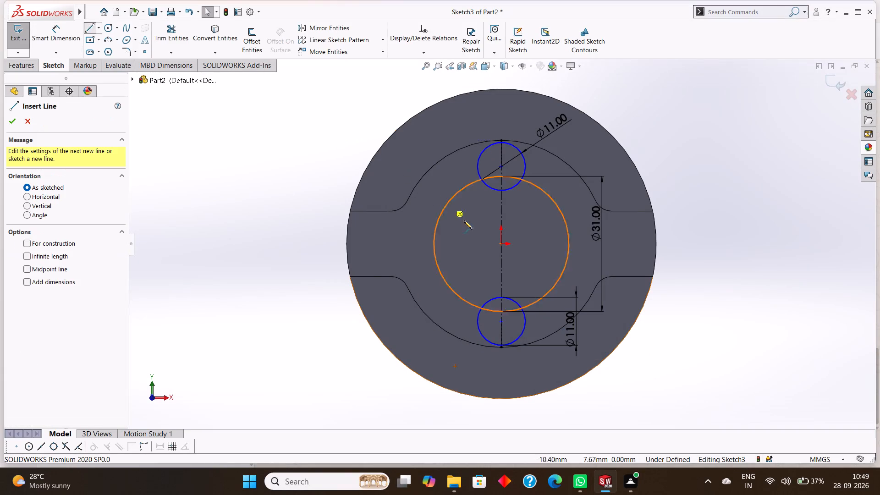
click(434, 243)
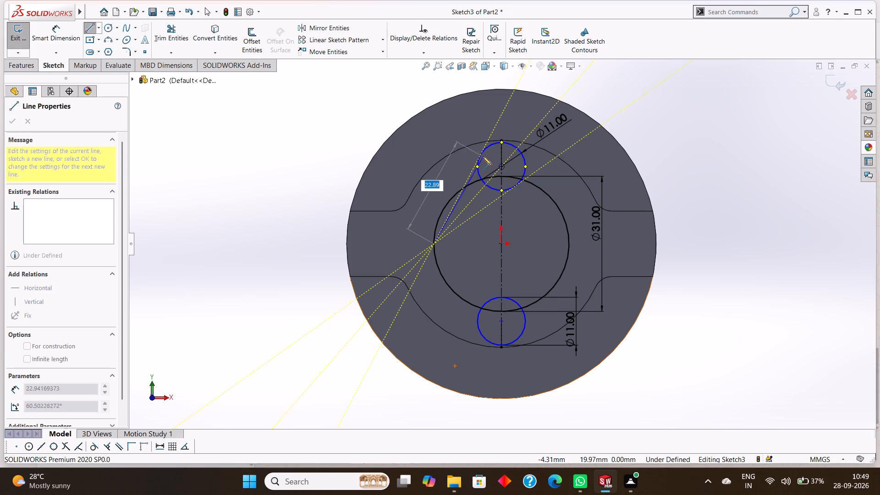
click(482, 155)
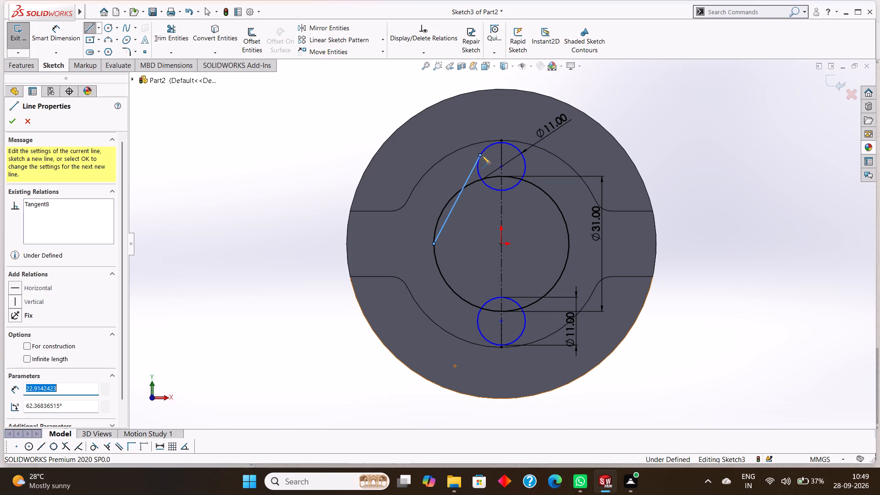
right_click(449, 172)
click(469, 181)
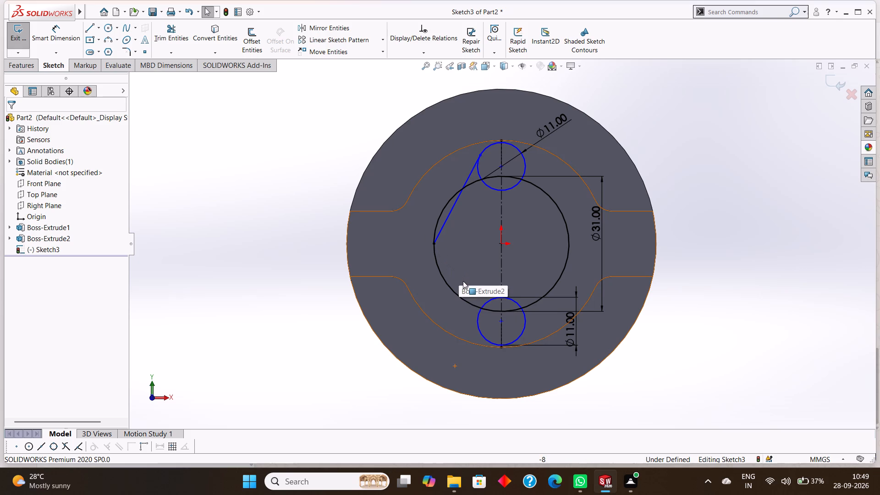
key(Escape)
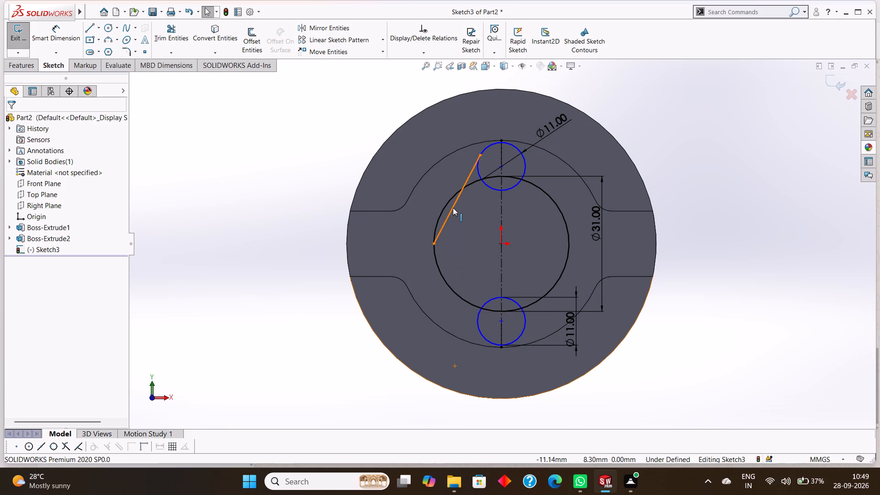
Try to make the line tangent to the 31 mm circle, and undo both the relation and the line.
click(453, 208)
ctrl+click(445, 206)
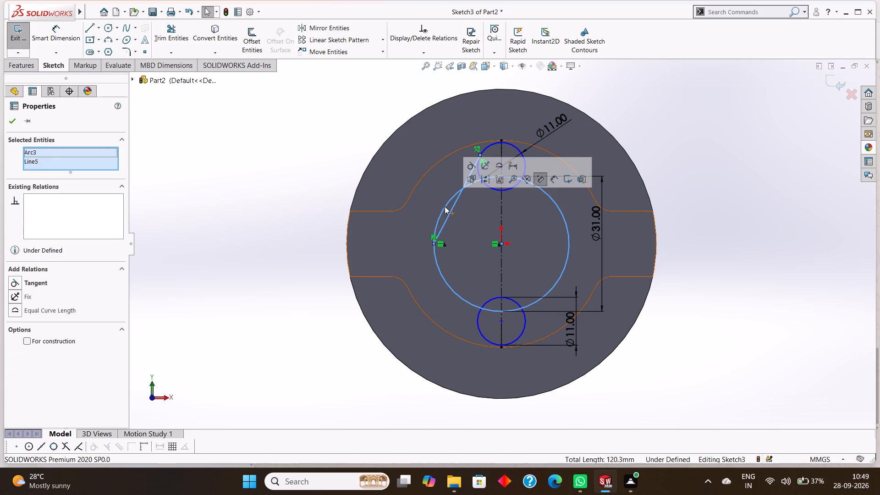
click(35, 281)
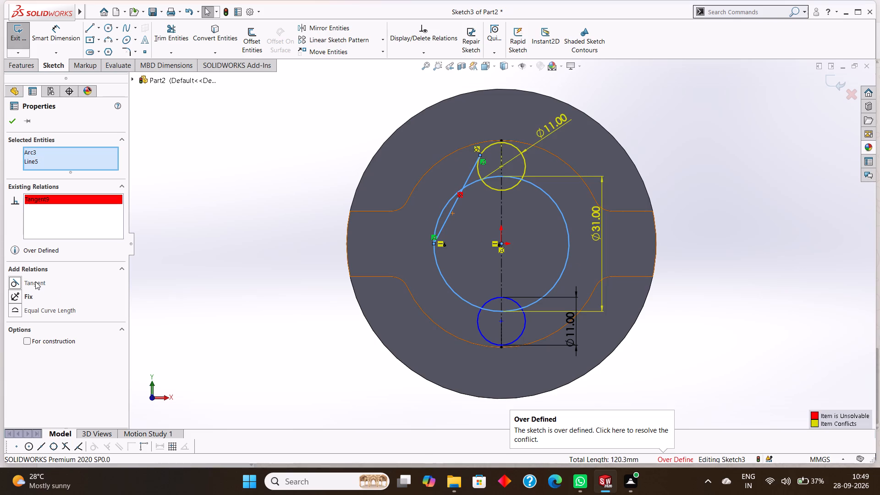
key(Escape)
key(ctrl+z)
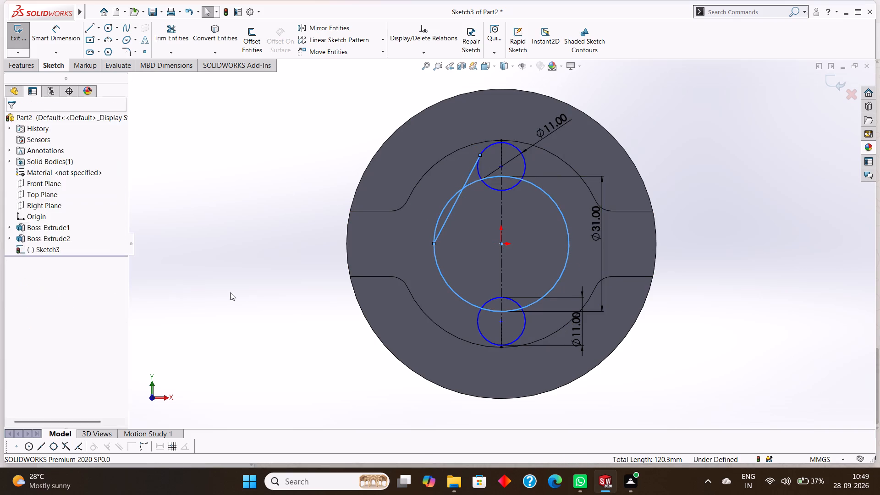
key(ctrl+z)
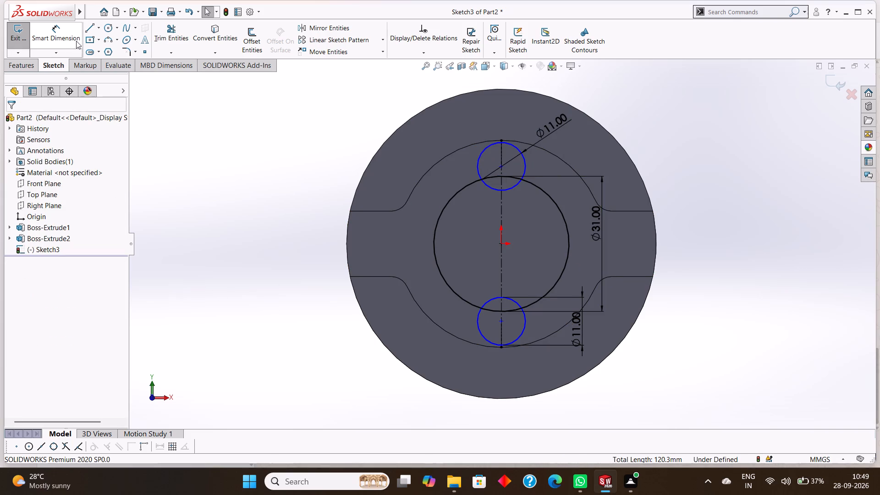
Draw a line about 28.2 mm long from the 31 mm circle's lower-left arc to the left side of the upper 11 mm circle.
click(86, 27)
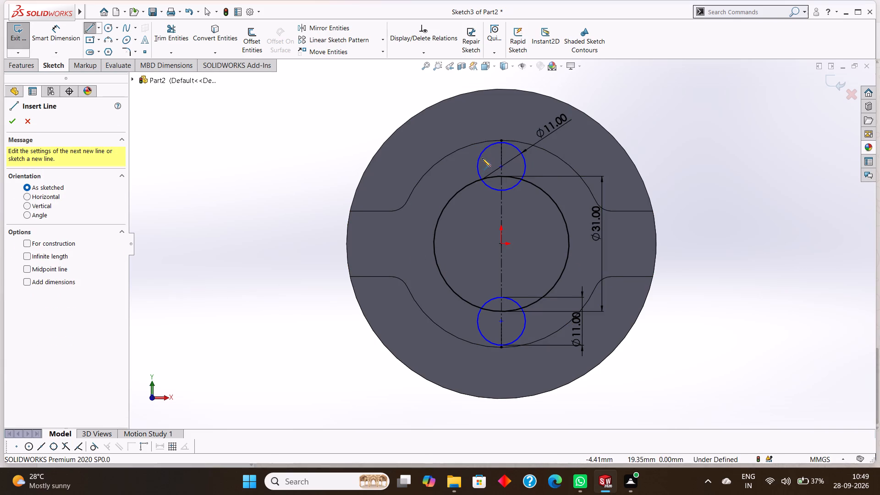
click(441, 275)
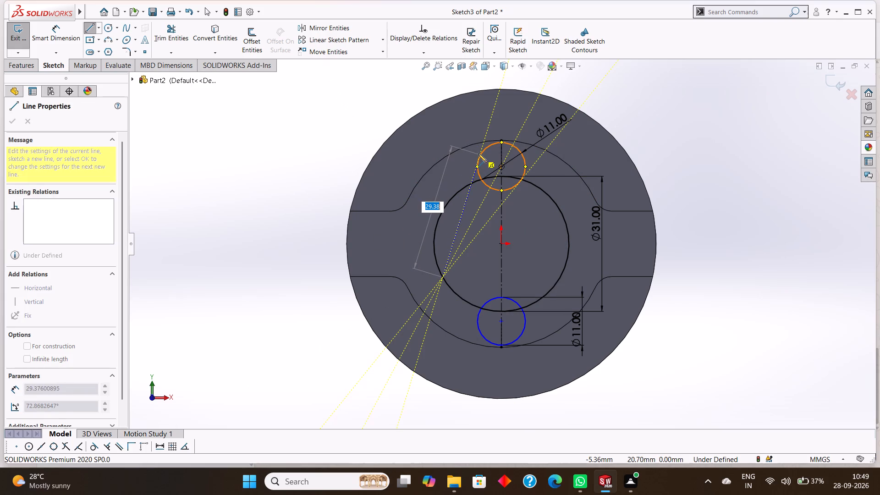
click(478, 157)
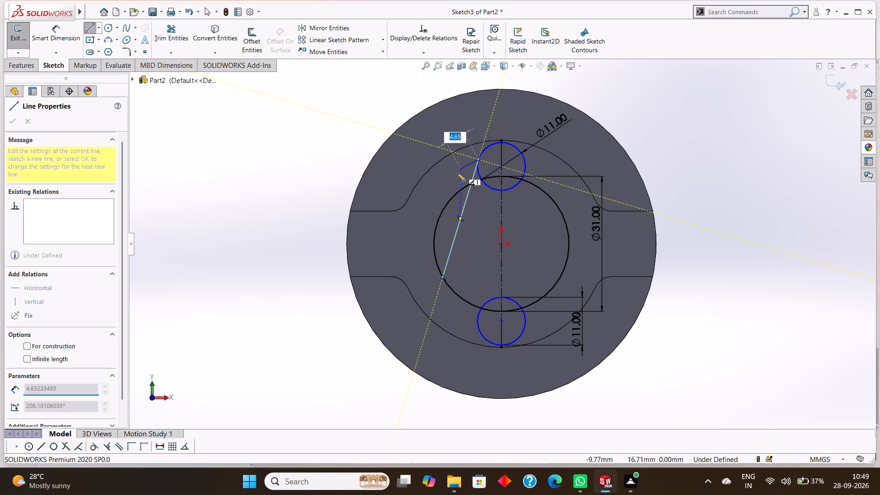
right_click(425, 175)
click(453, 179)
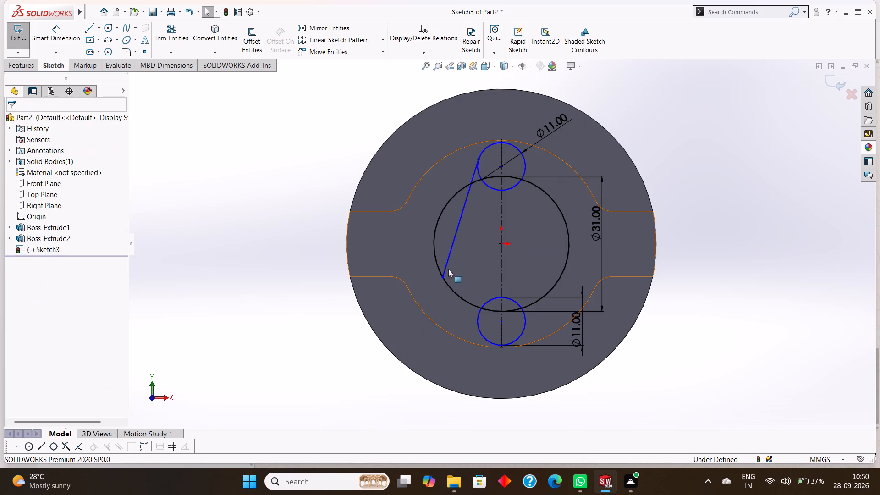
Add a tangent relation between the new left line and the 31 mm circle.
click(451, 253)
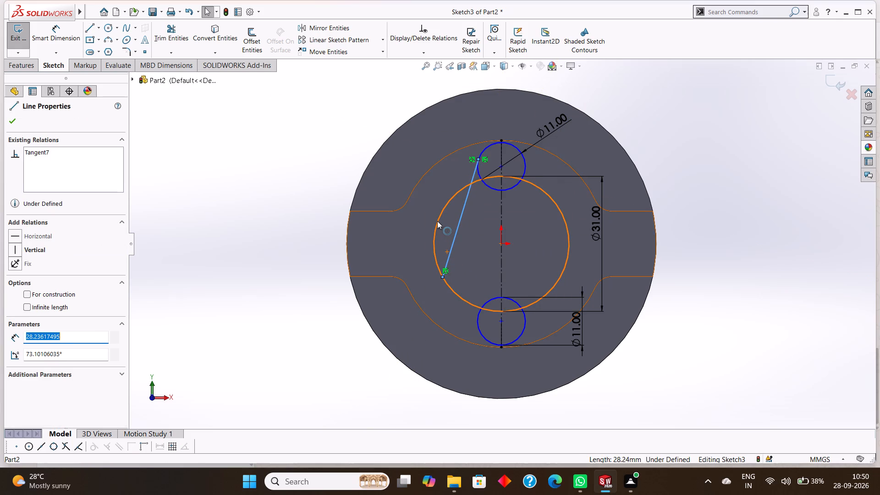
ctrl+click(437, 221)
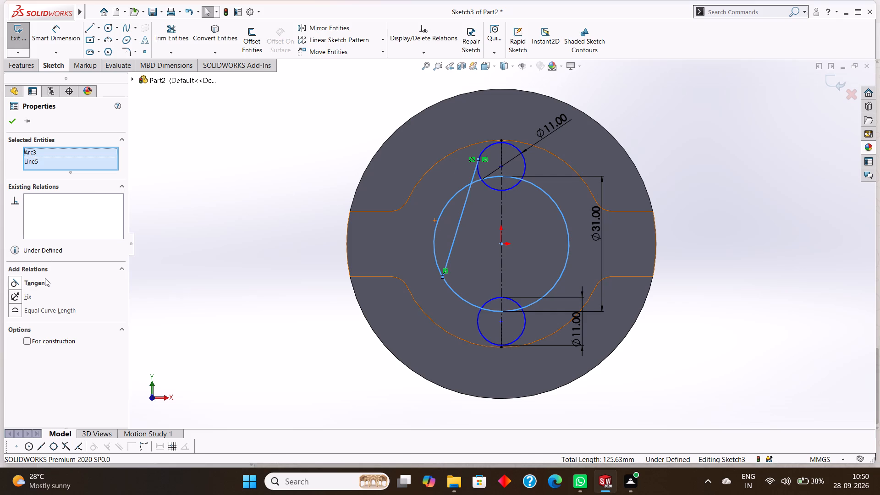
click(45, 278)
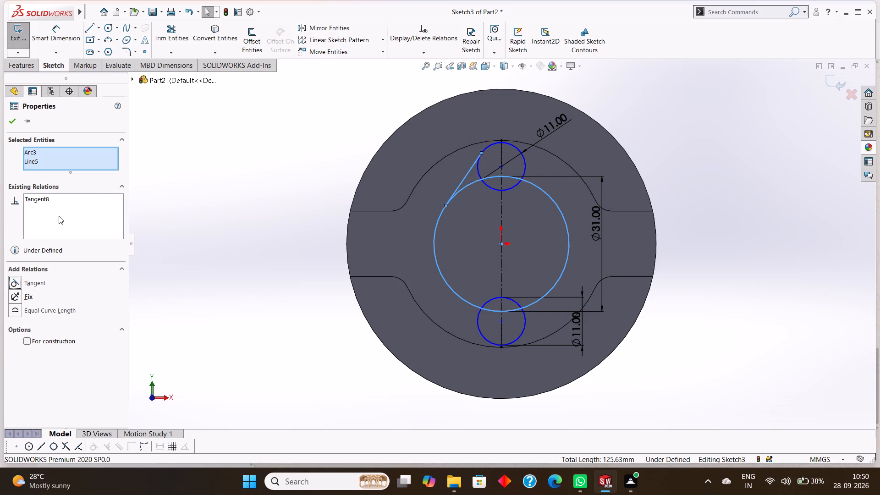
click(9, 125)
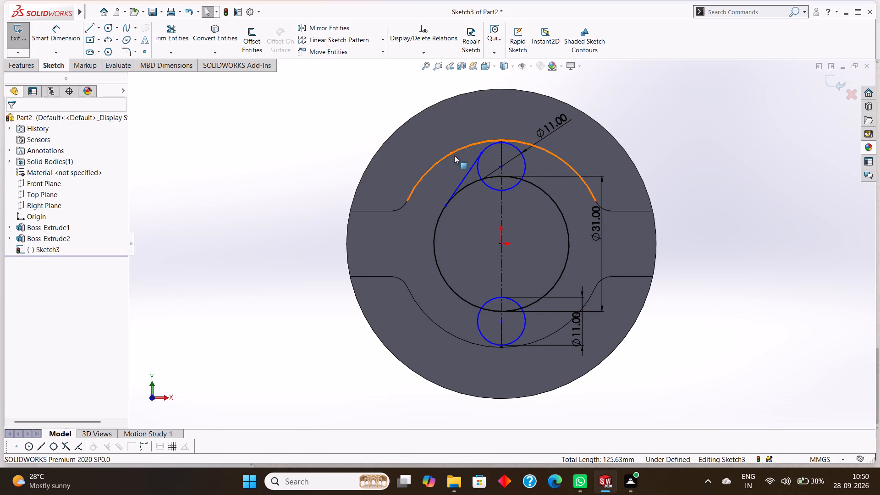
Draw a line about 14.7 mm long from the 31 mm circle's upper-right arc to the right side of the upper 11 mm circle.
click(91, 25)
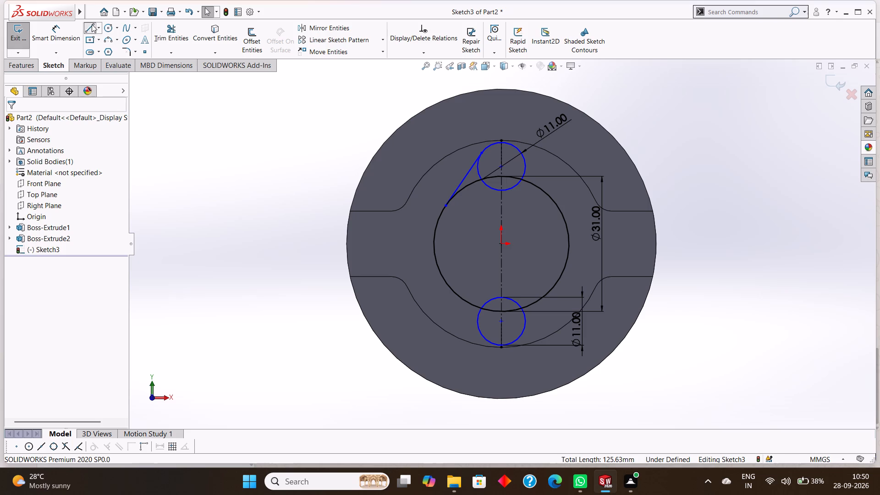
click(556, 204)
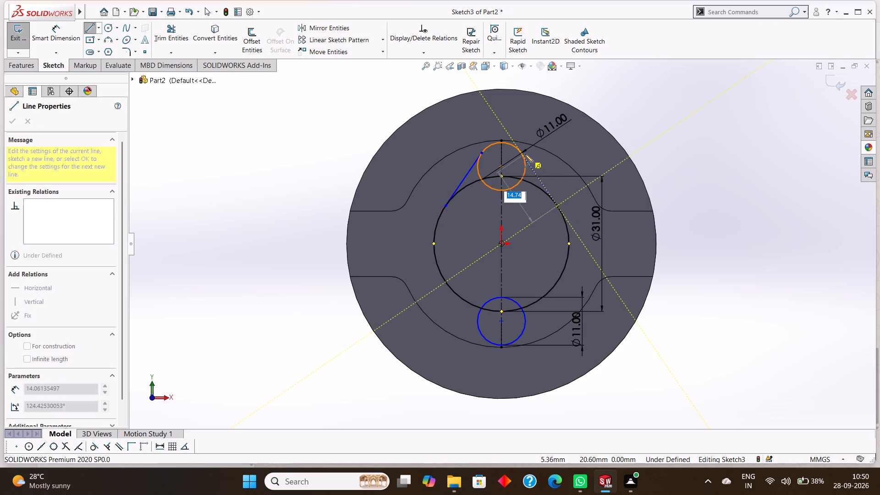
click(522, 154)
right_click(550, 163)
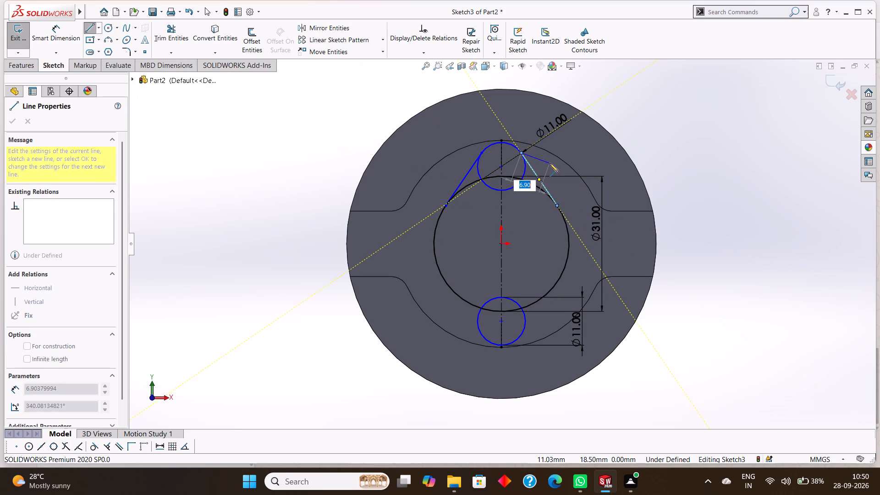
click(568, 165)
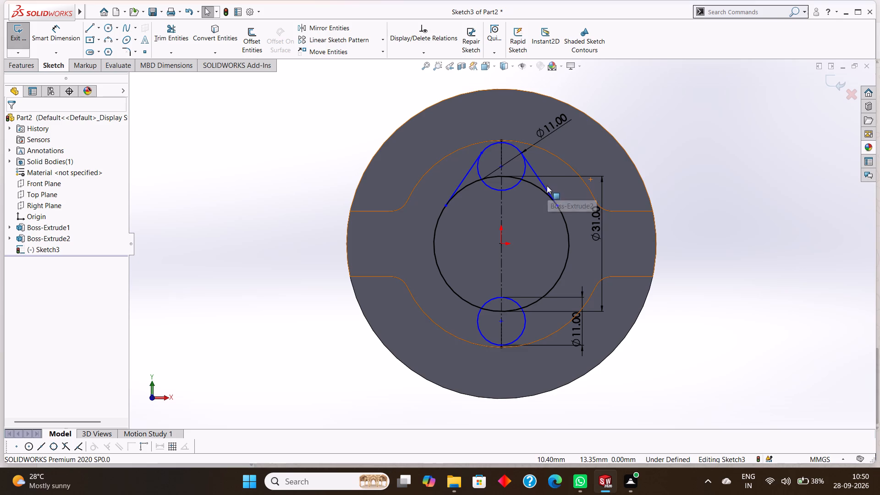
key(Escape)
Add a tangent relation between the upper-right line and the 31 mm circle.
click(544, 183)
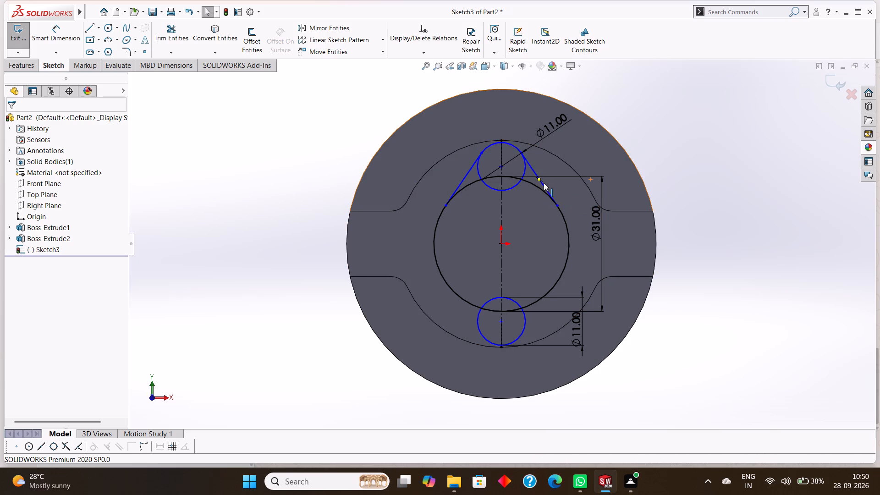
ctrl+click(564, 223)
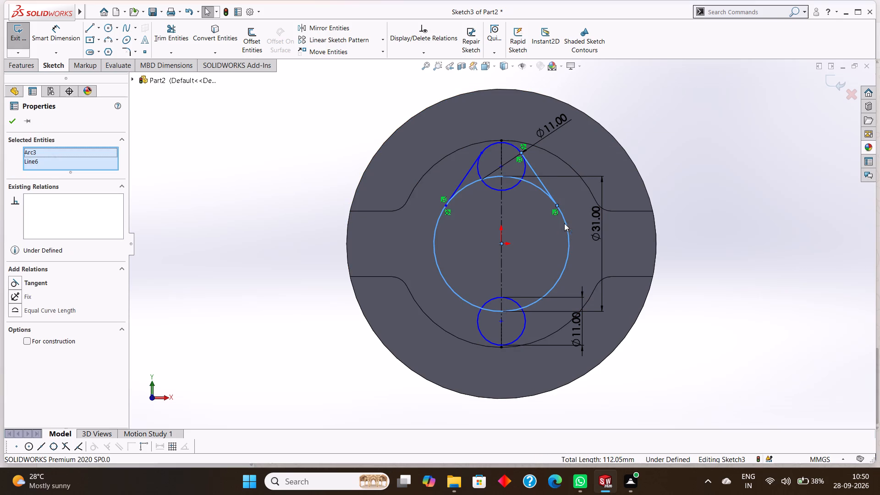
click(45, 280)
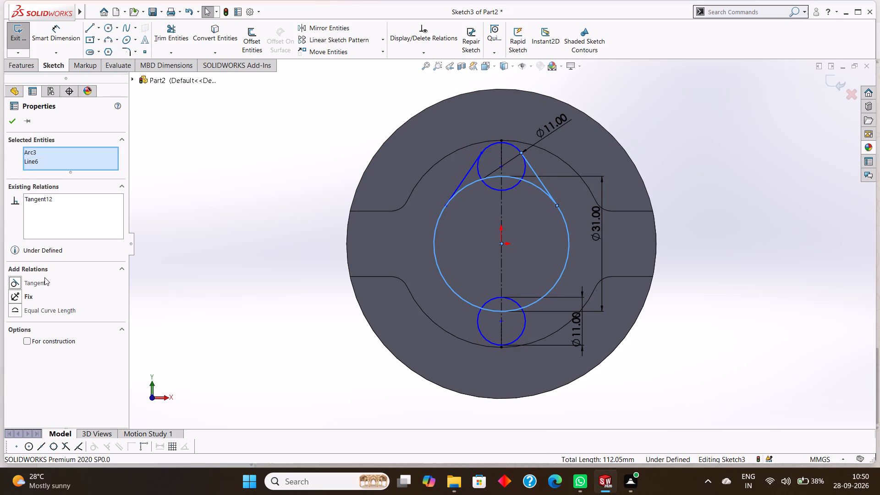
click(8, 125)
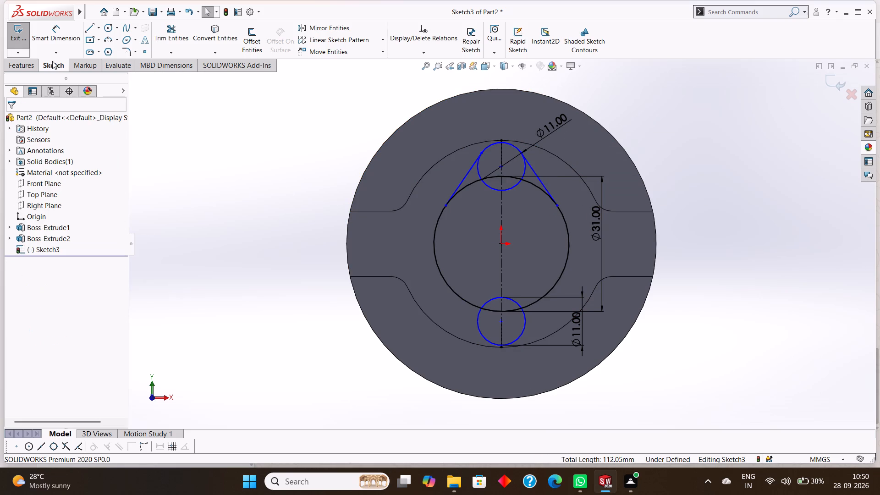
Draw a line from the 31 mm circle's lower-left arc to the left side of the lower 11 mm circle, tangent to both circles.
click(86, 26)
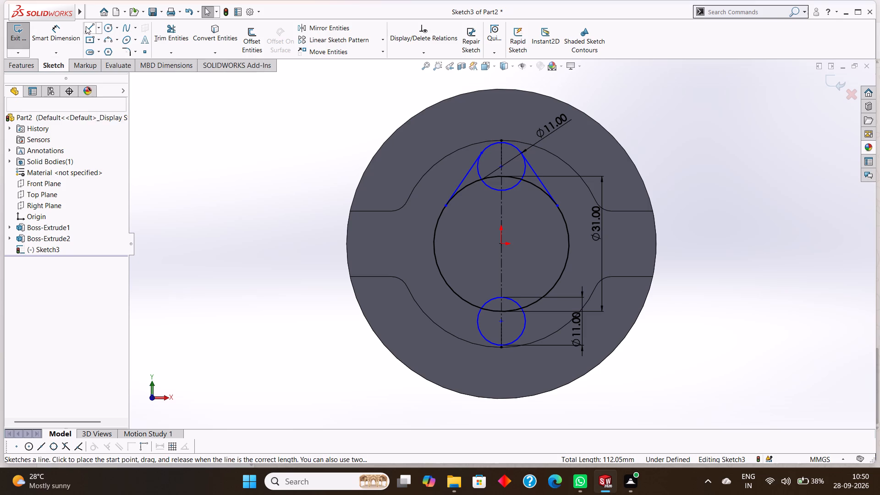
click(457, 293)
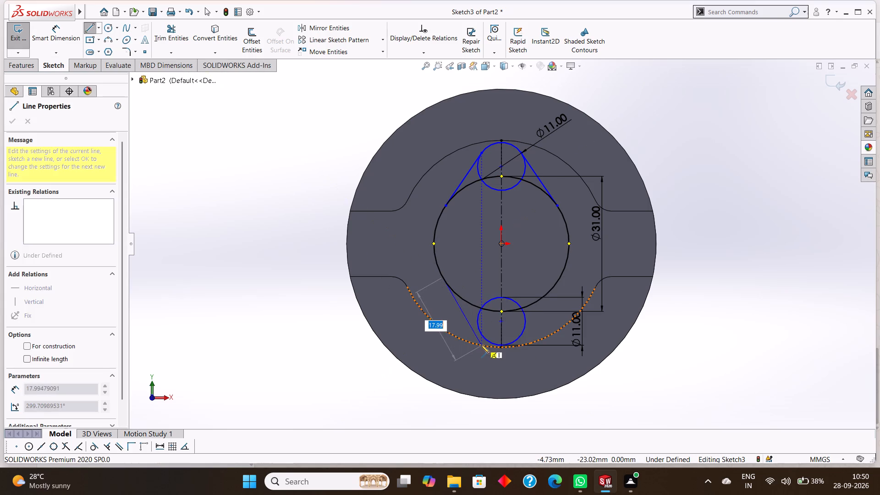
click(487, 340)
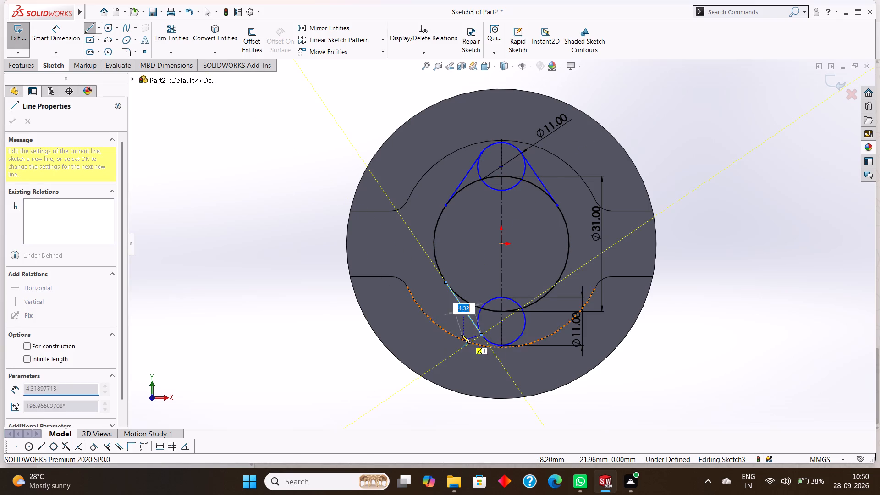
right_click(454, 325)
click(473, 335)
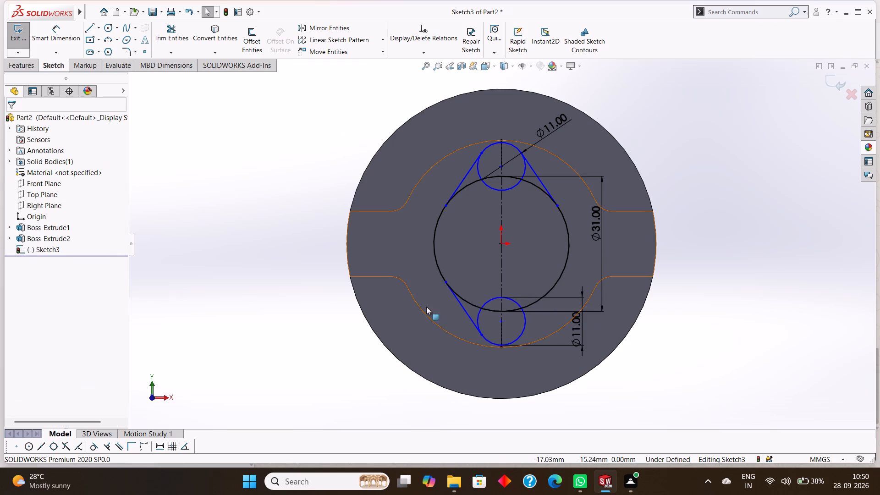
click(436, 261)
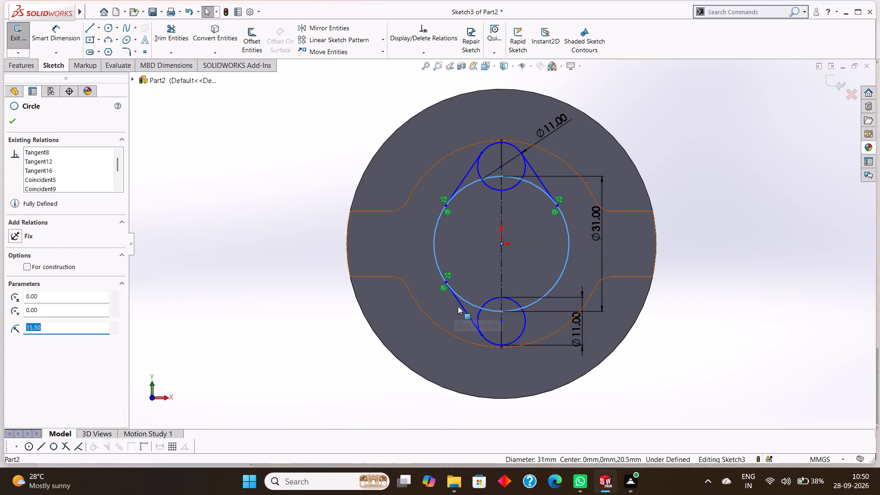
key(Escape)
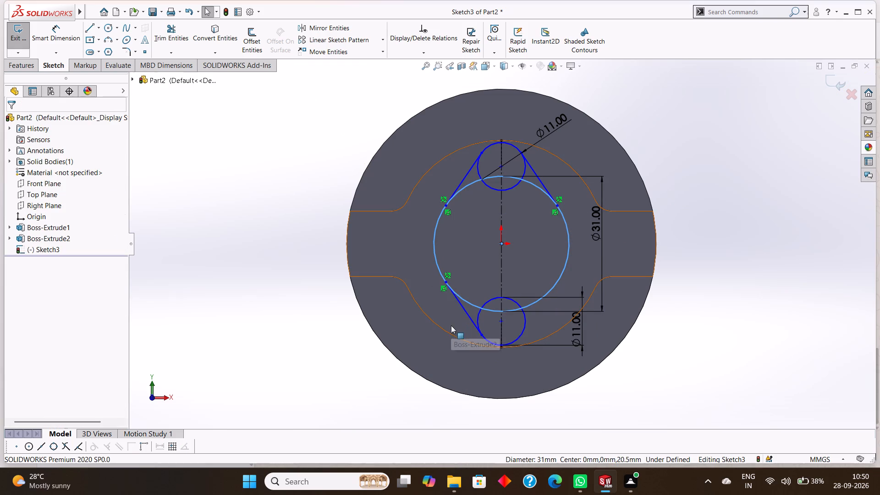
key(Escape)
key(Escape)
click(478, 315)
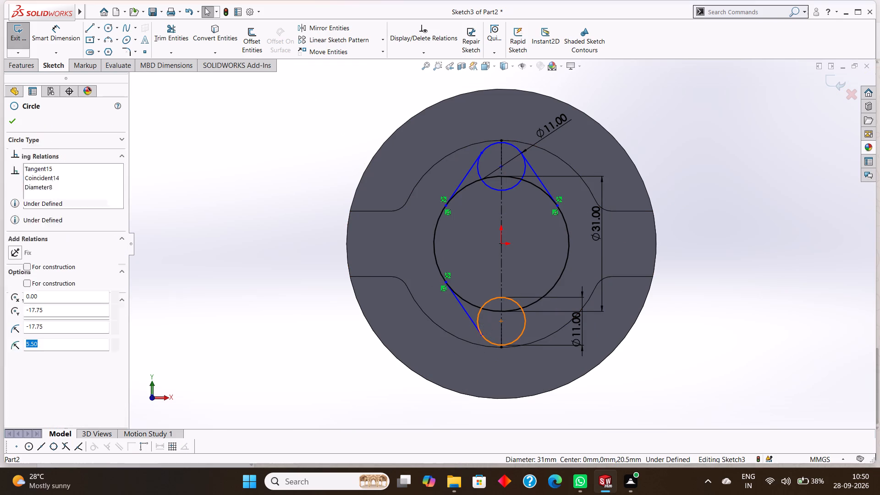
key(Escape)
key(Escape)
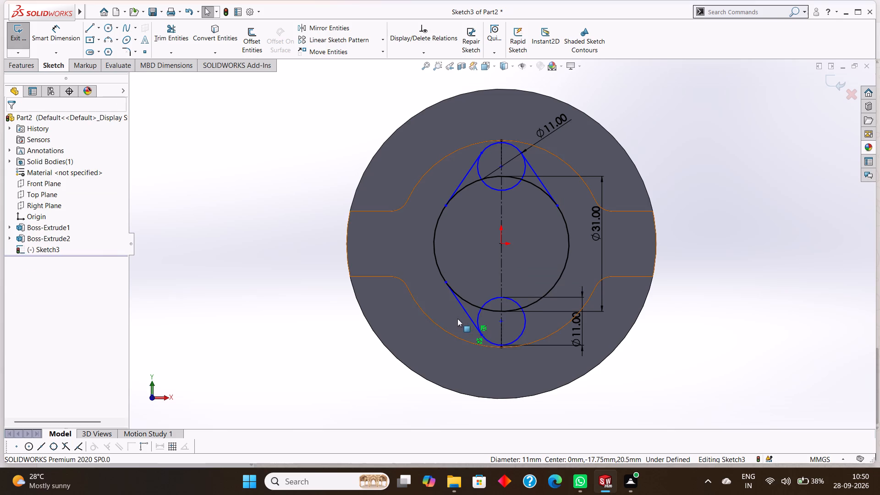
Draw a line from the 31 mm circle's lower-right arc to the right side of the lower 11 mm circle, tangent to both circles.
click(84, 27)
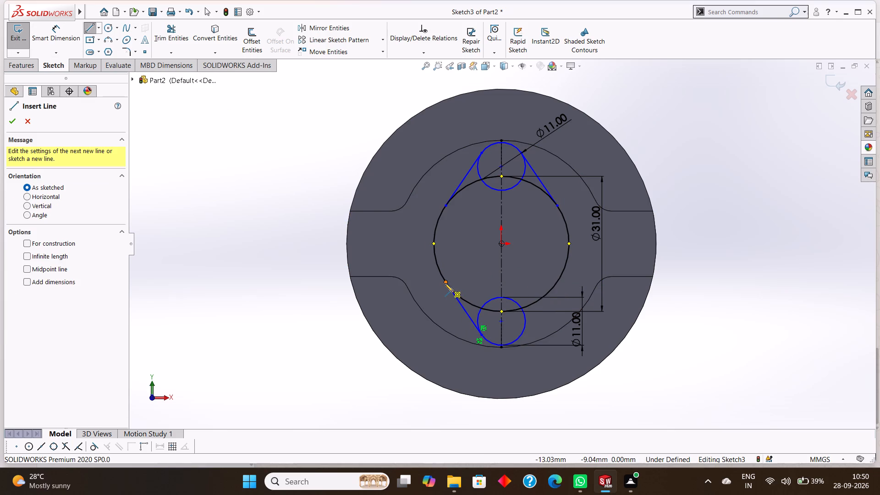
click(553, 288)
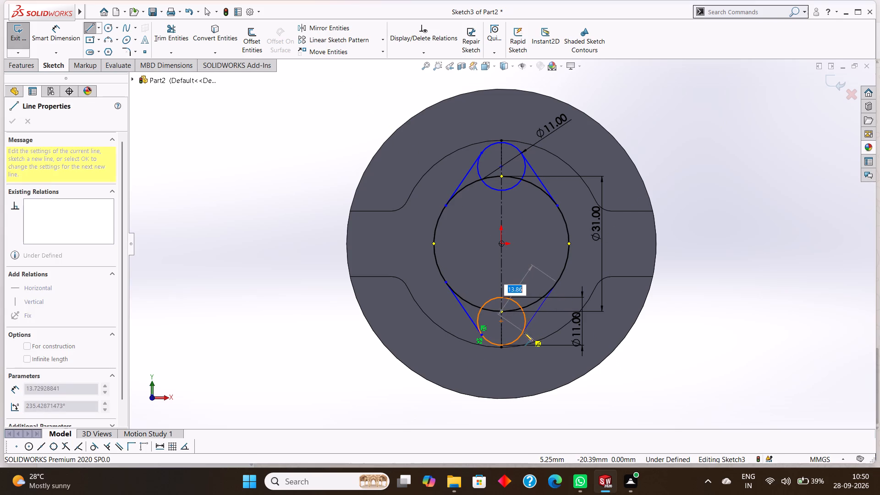
click(522, 337)
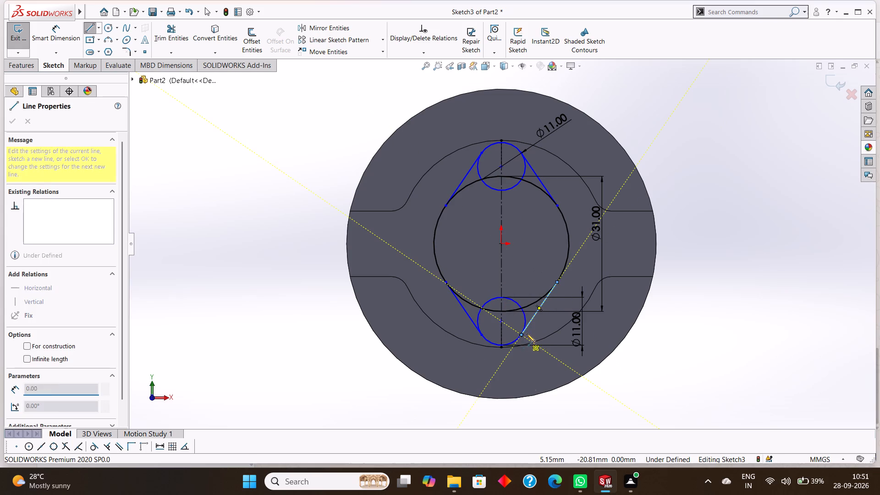
right_click(544, 328)
click(564, 335)
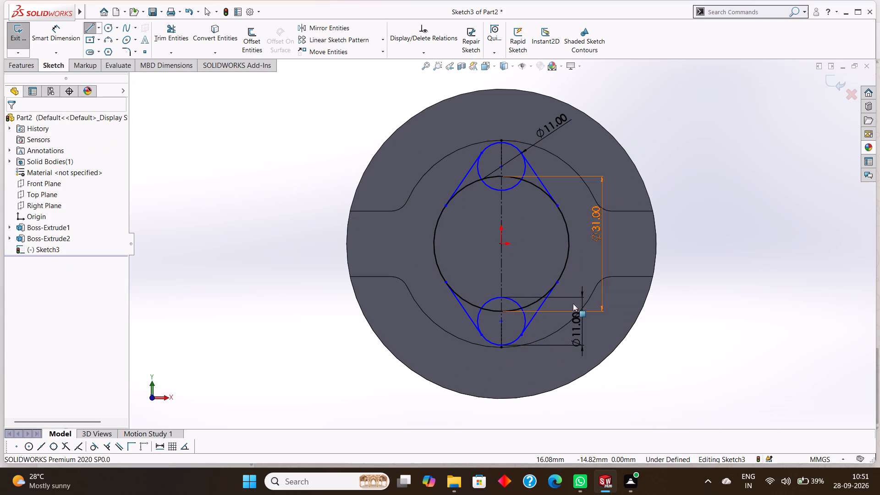
click(567, 261)
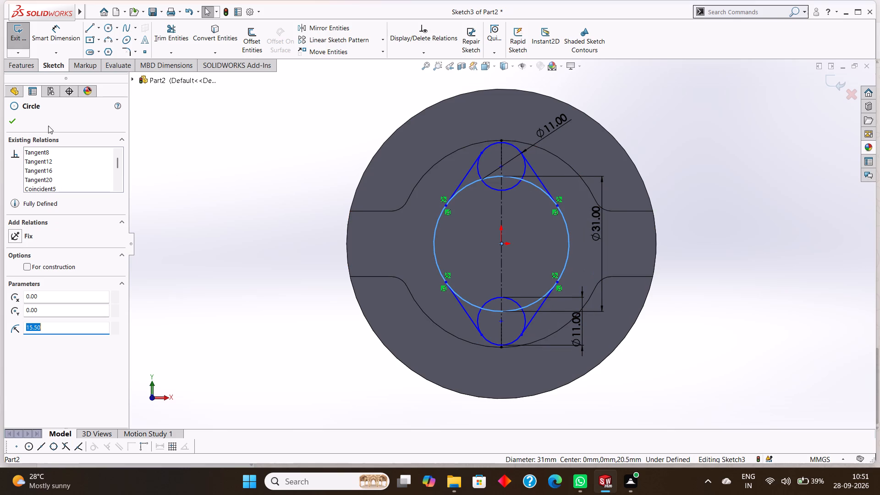
key(Escape)
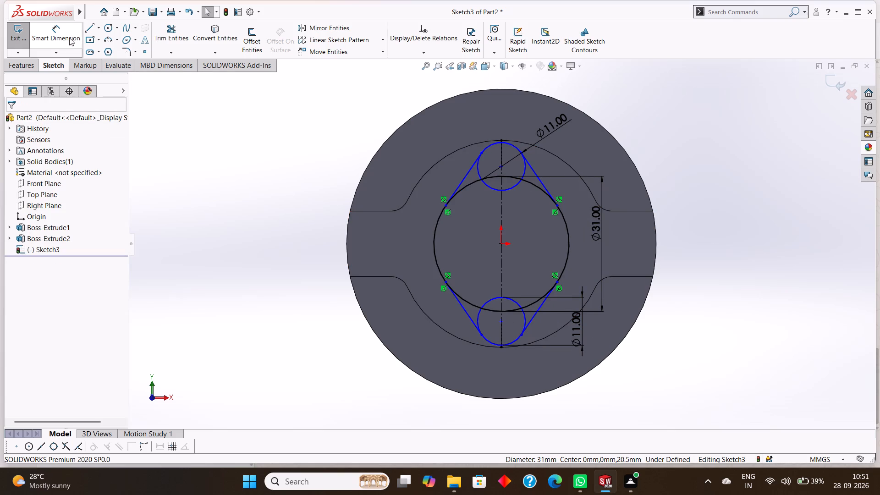
Trim away the 31 mm circle's upper arc between the two upper tangent lines, using Trim to closest.
click(164, 28)
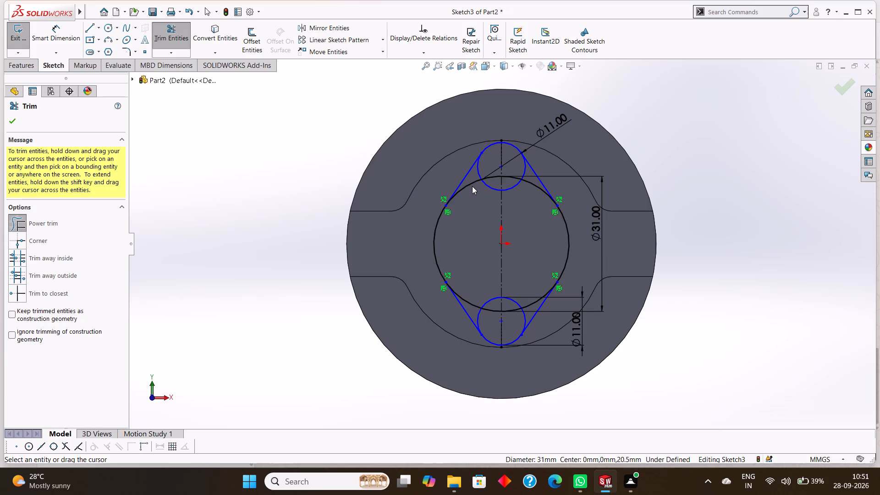
key(Escape)
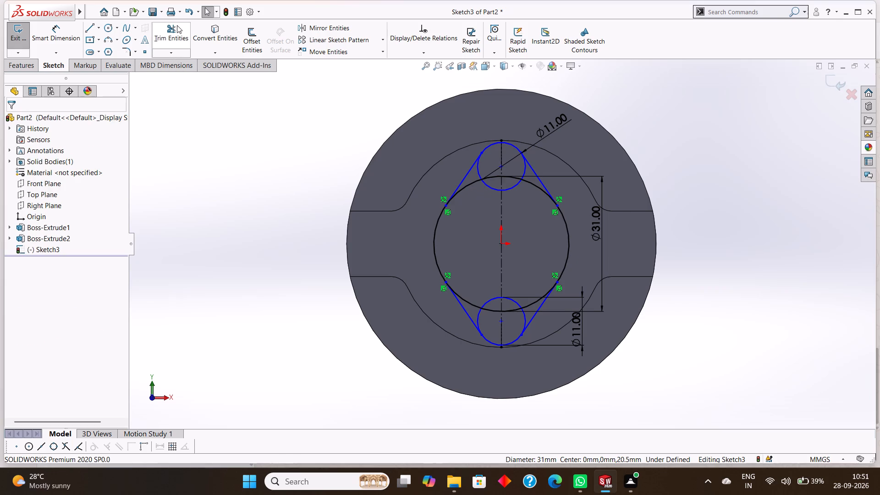
click(177, 25)
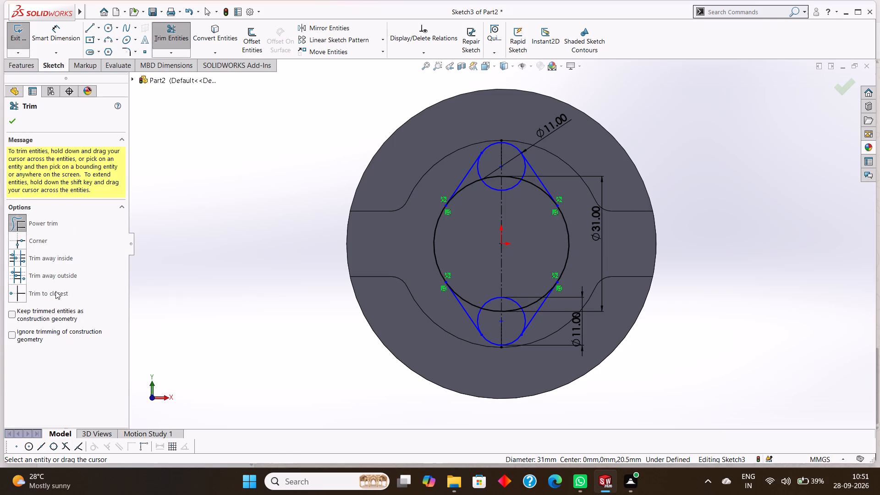
click(54, 291)
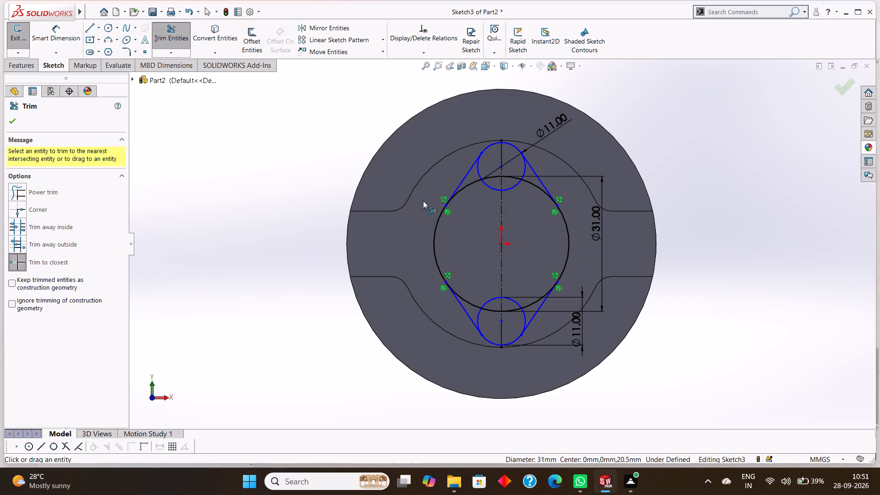
click(472, 185)
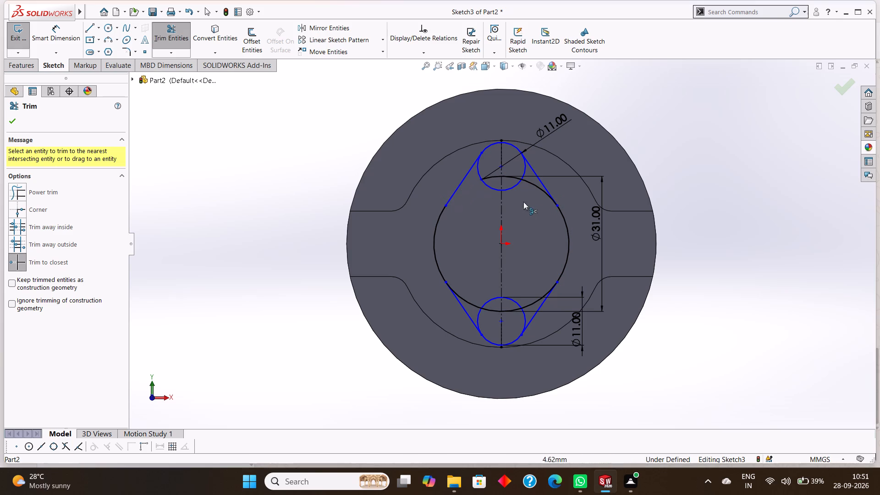
scroll(492, 175, down, 4)
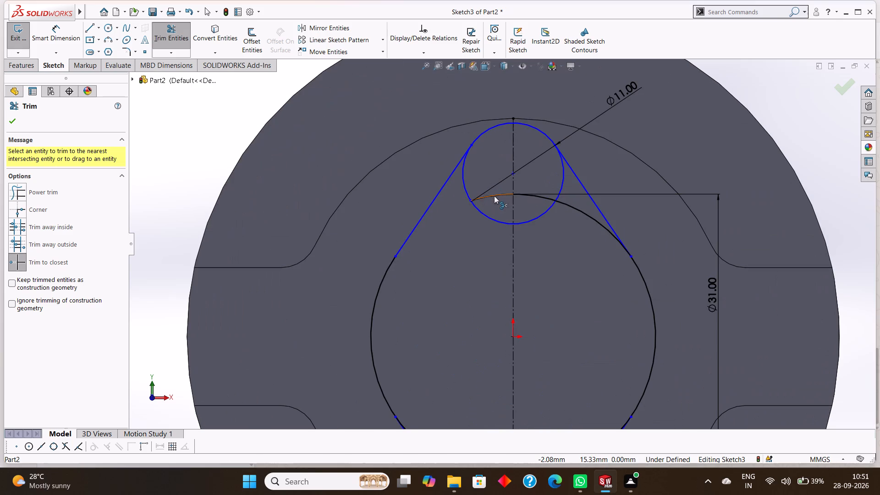
click(494, 196)
click(537, 196)
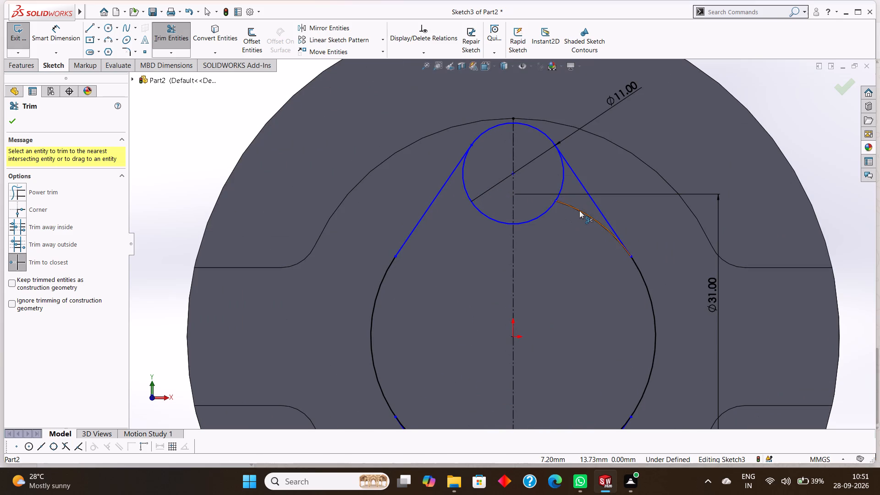
click(580, 209)
Trim away the 31 mm circle's lower arc between the two lower tangent lines.
scroll(580, 250, up, 4)
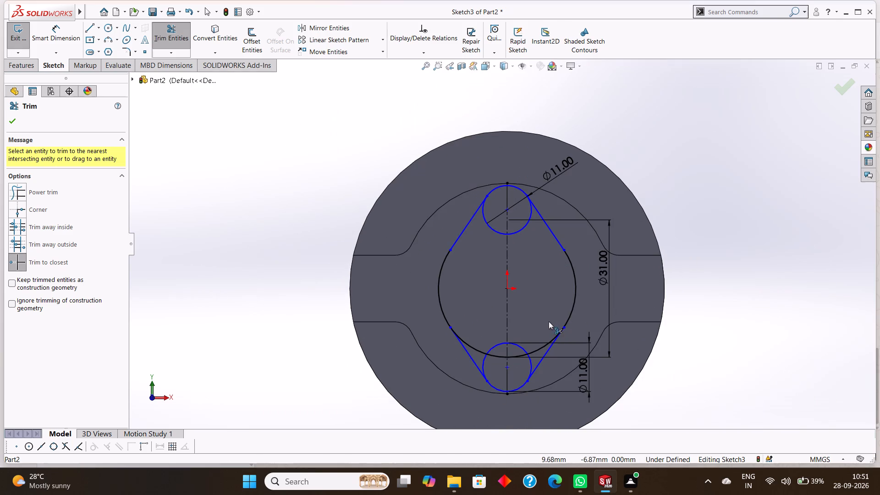
scroll(545, 341, down, 7)
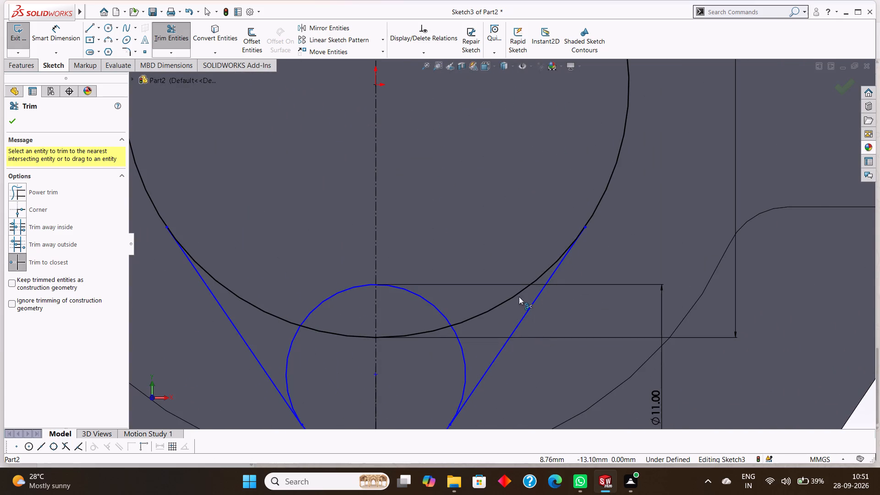
click(517, 292)
scroll(517, 292, up, 4)
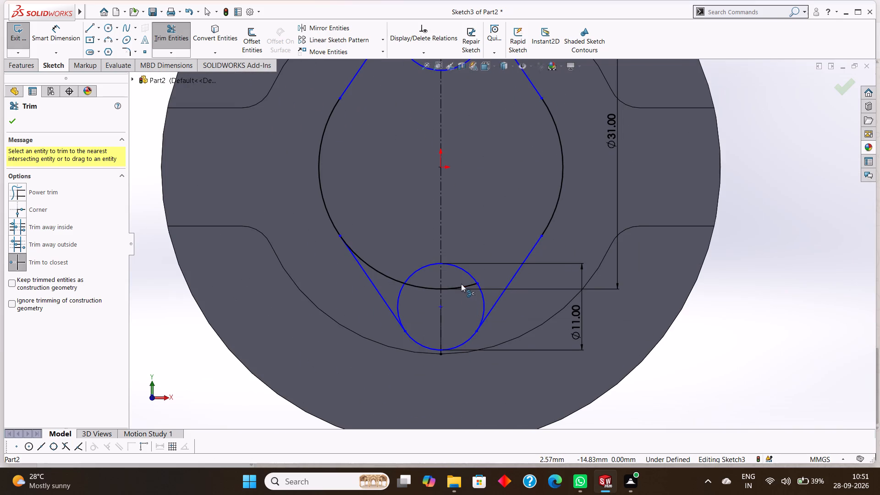
click(463, 286)
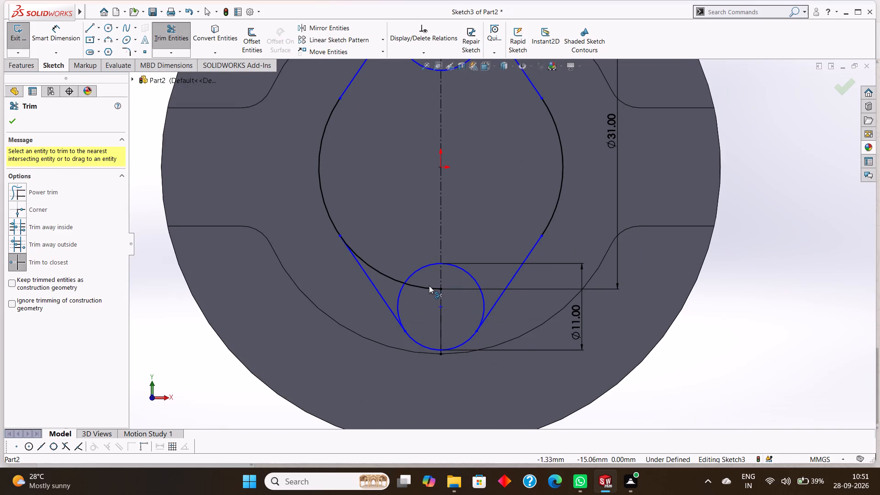
click(427, 286)
click(380, 270)
scroll(393, 258, up, 3)
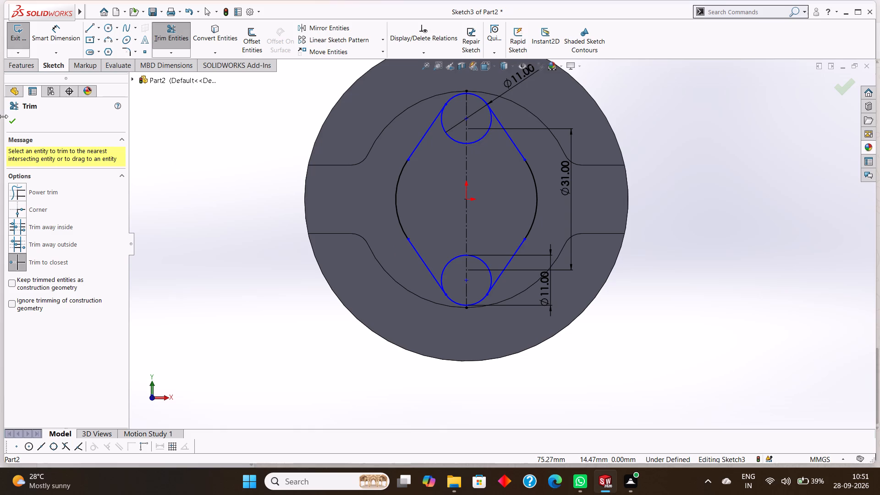
click(11, 124)
Trim the inner arcs of both 11 mm circles, leaving only the rounded outer ends of the closed profile.
click(65, 35)
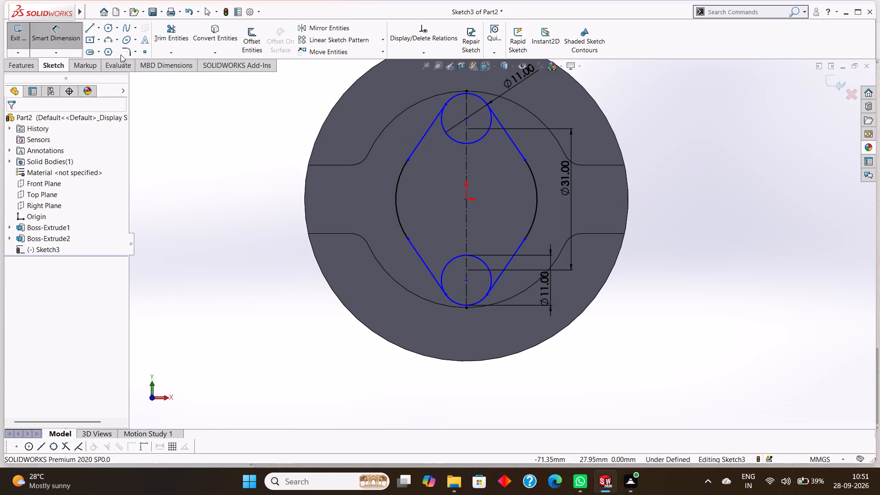
key(Escape)
click(171, 31)
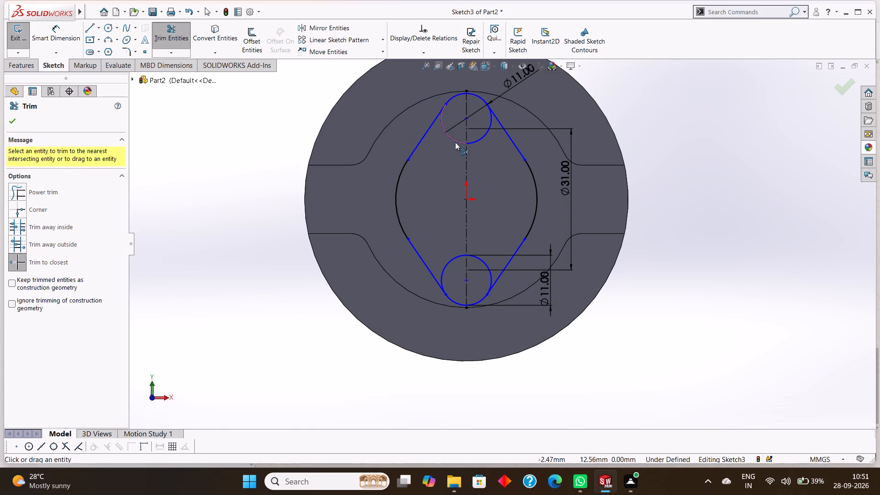
click(455, 139)
click(477, 137)
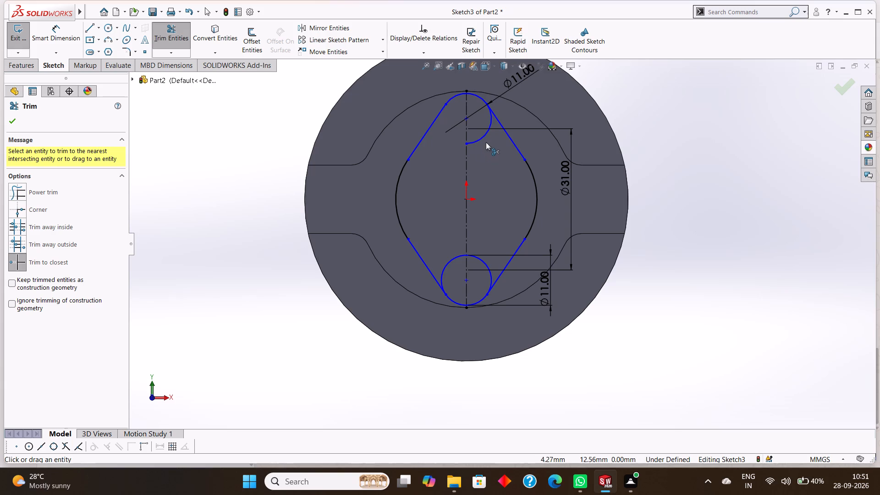
click(484, 136)
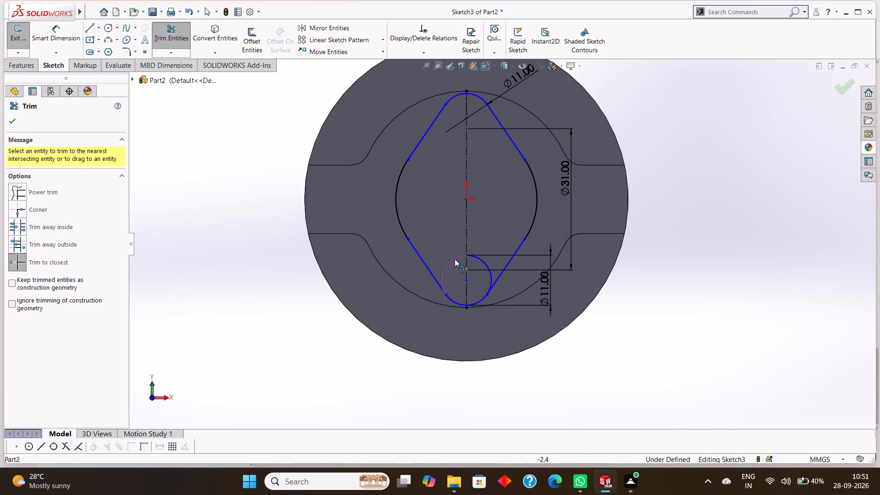
click(455, 259)
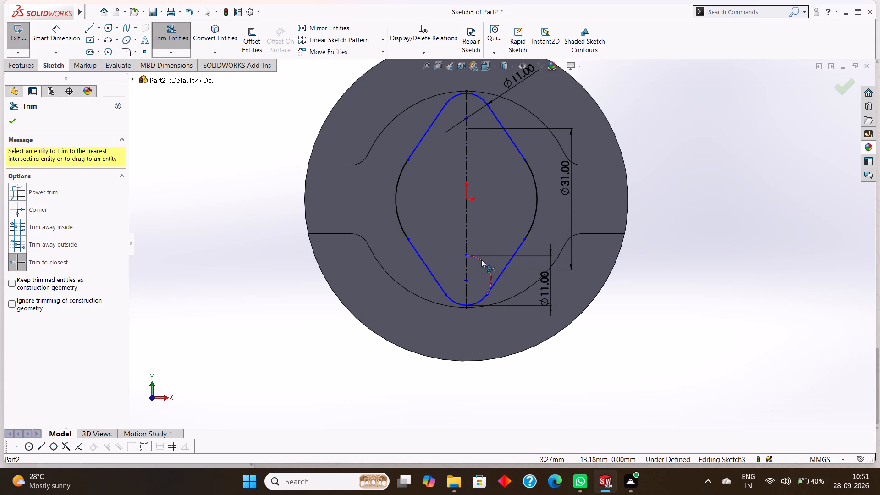
click(481, 259)
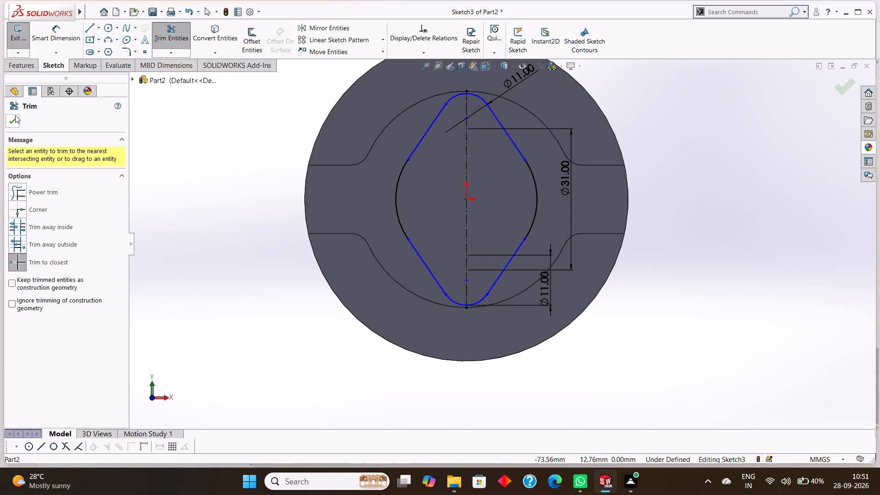
click(16, 116)
Dimension the vertical height of the profile's upper-left tangent line.
click(60, 34)
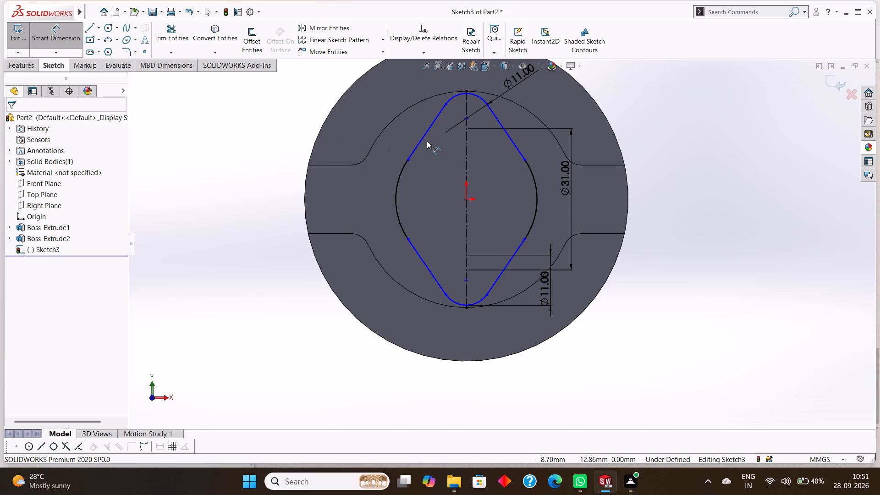
click(423, 135)
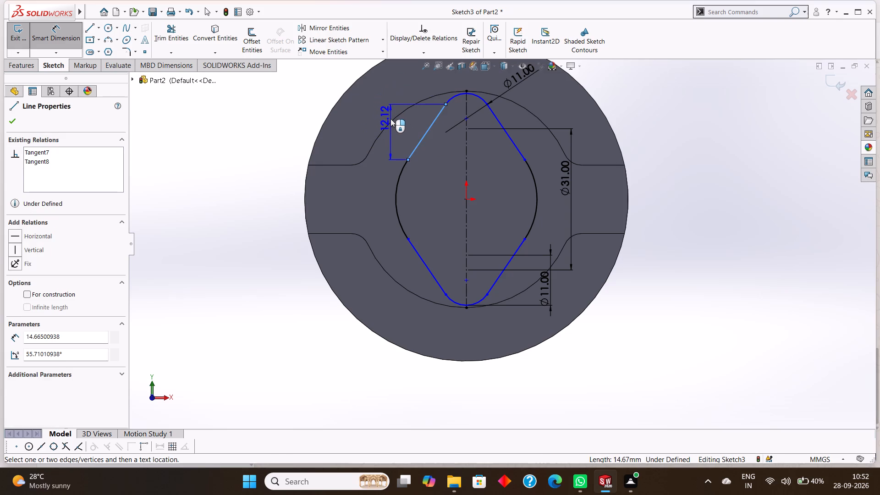
click(390, 119)
click(351, 103)
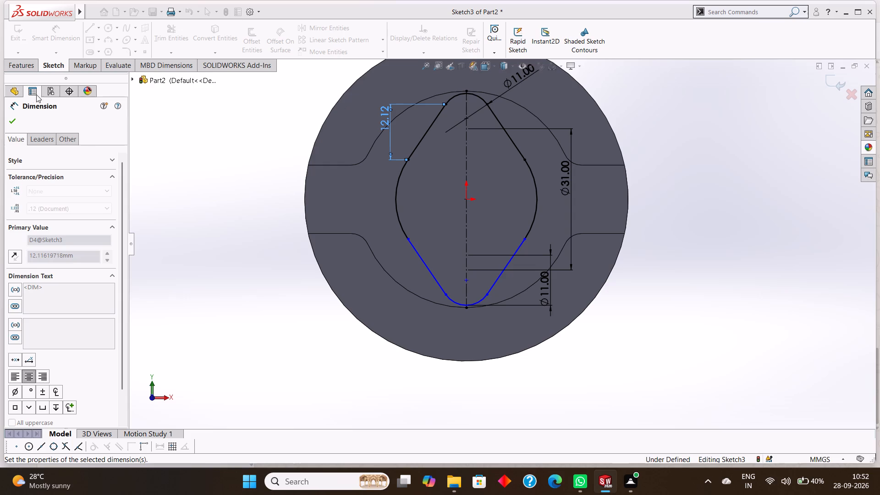
click(13, 124)
Dimension the vertical height of the profile's lower-left tangent line.
click(59, 36)
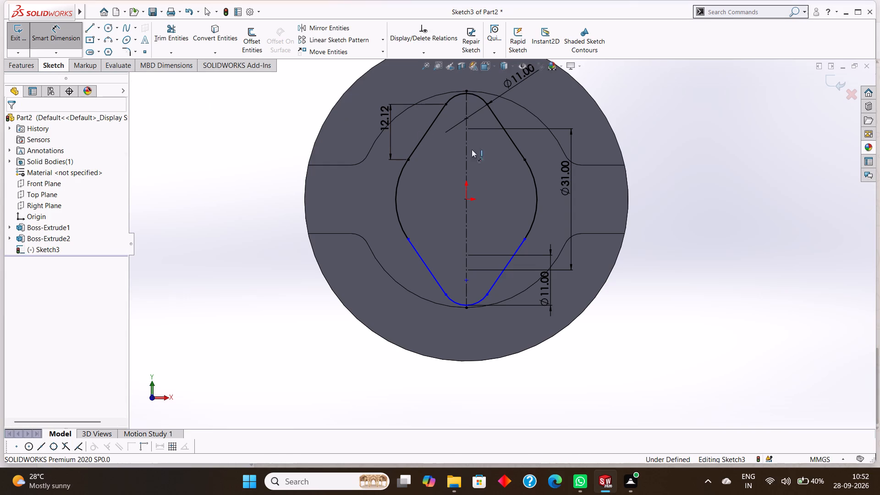
click(426, 264)
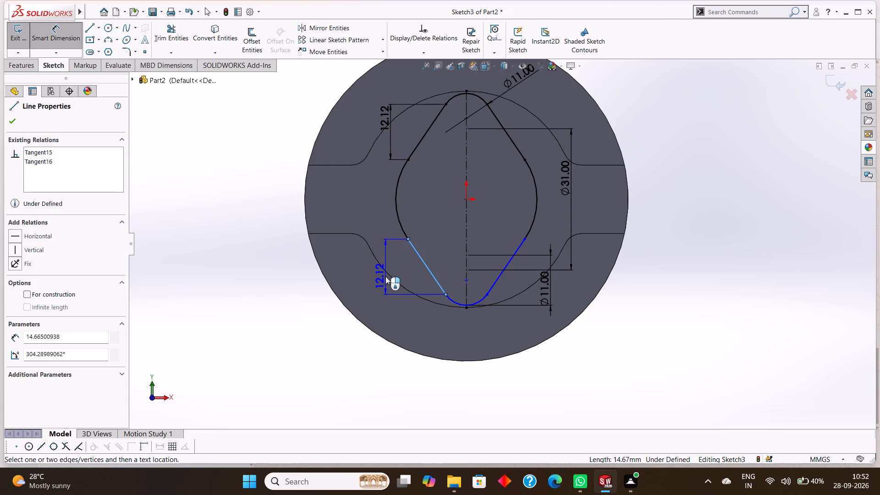
click(385, 276)
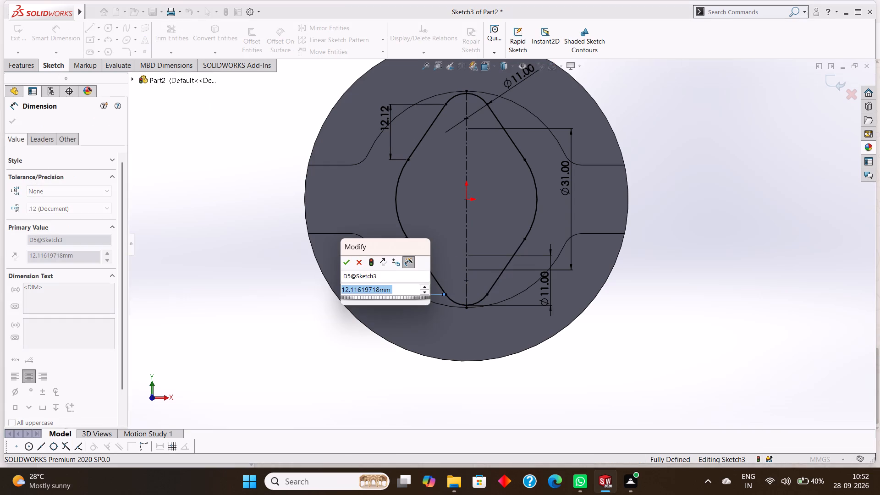
click(349, 262)
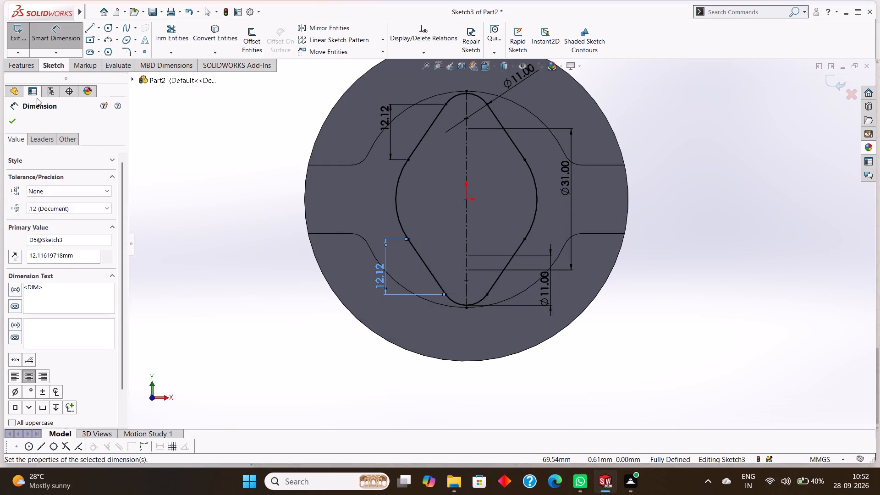
click(14, 116)
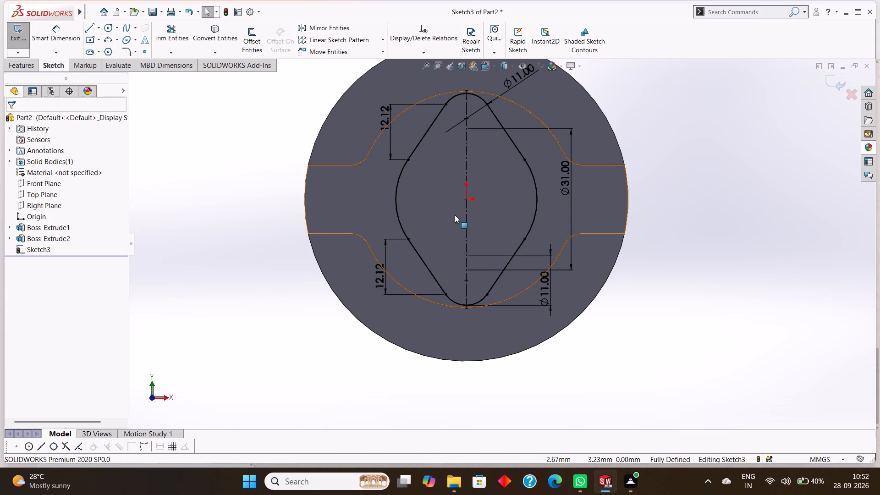
Extrude the closed tangent-arc profile upward from the raised face as a merged boss with a blind depth of 18.50 mm.
scroll(455, 216, up, 1)
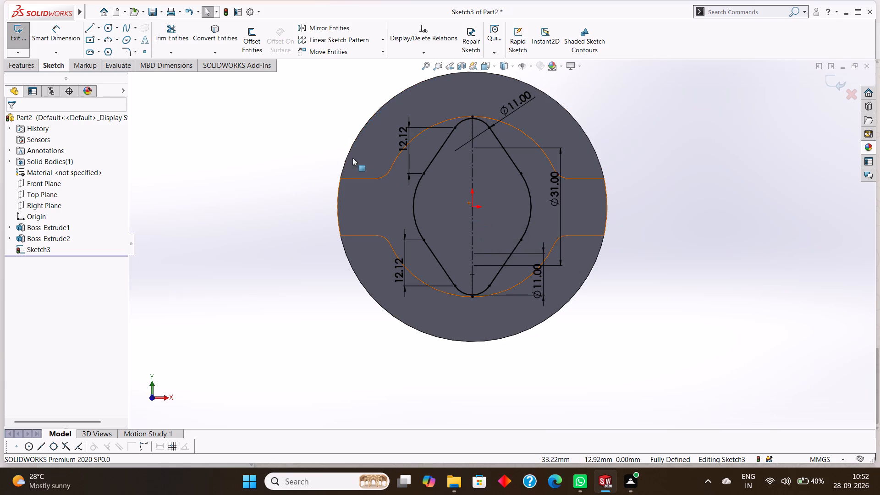
click(13, 68)
click(24, 40)
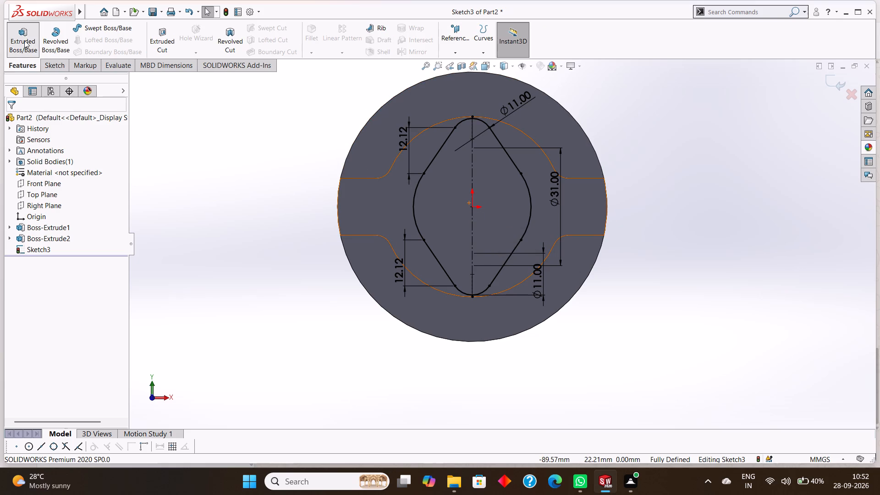
scroll(661, 305, up, 1)
middle_drag(661, 305, 663, 181)
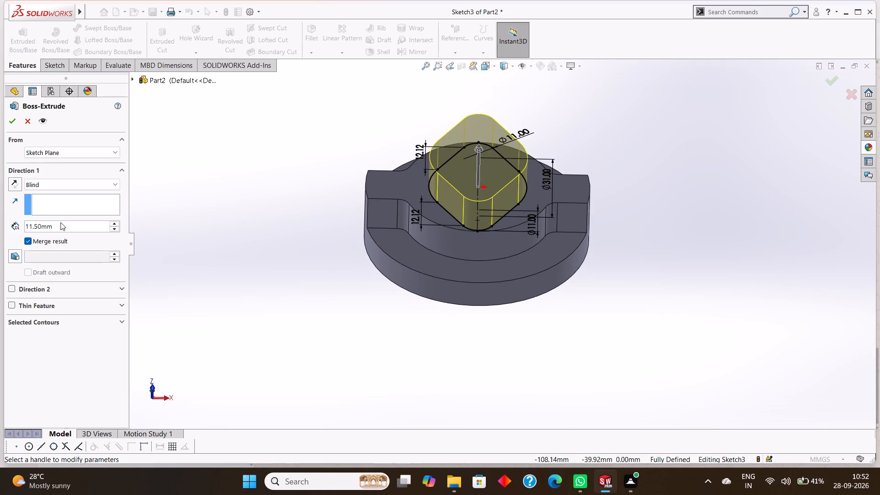
click(65, 222)
drag(86, 227, 3, 220)
text(18.50)
key(Return)
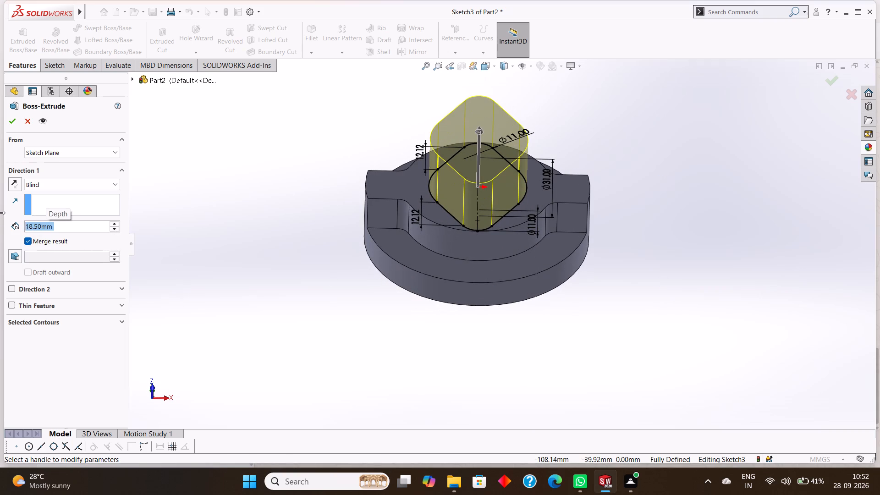
click(8, 119)
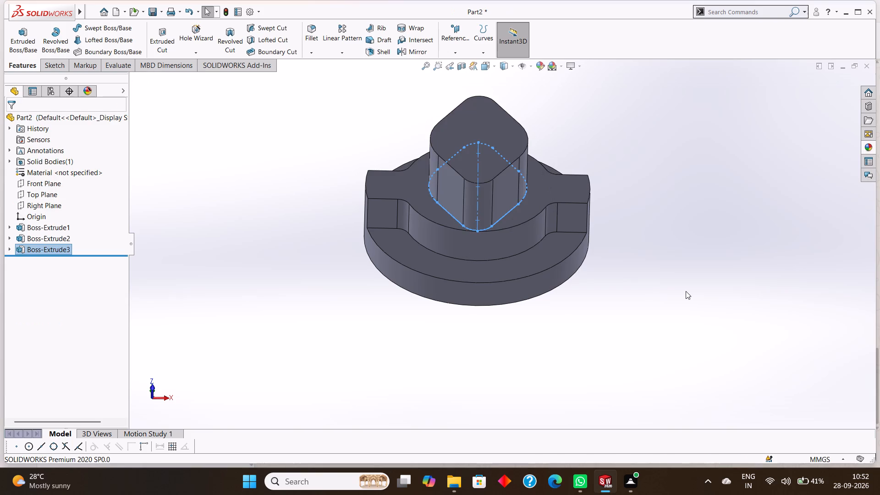
click(688, 291)
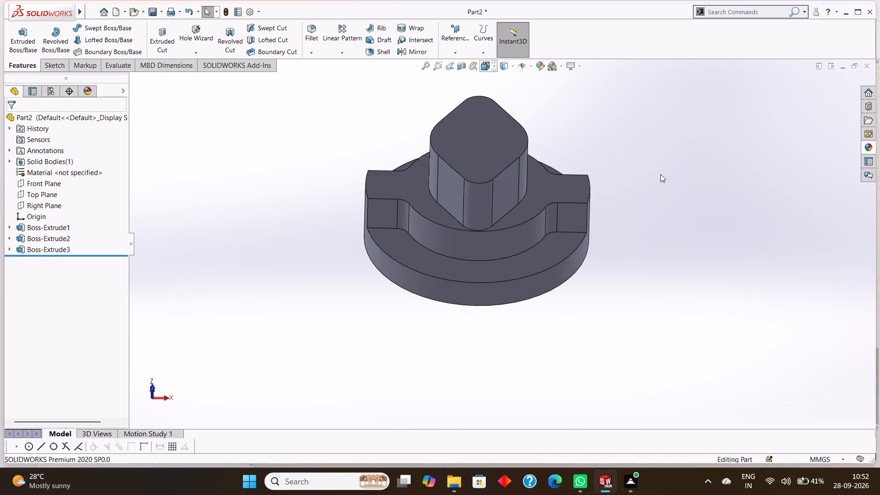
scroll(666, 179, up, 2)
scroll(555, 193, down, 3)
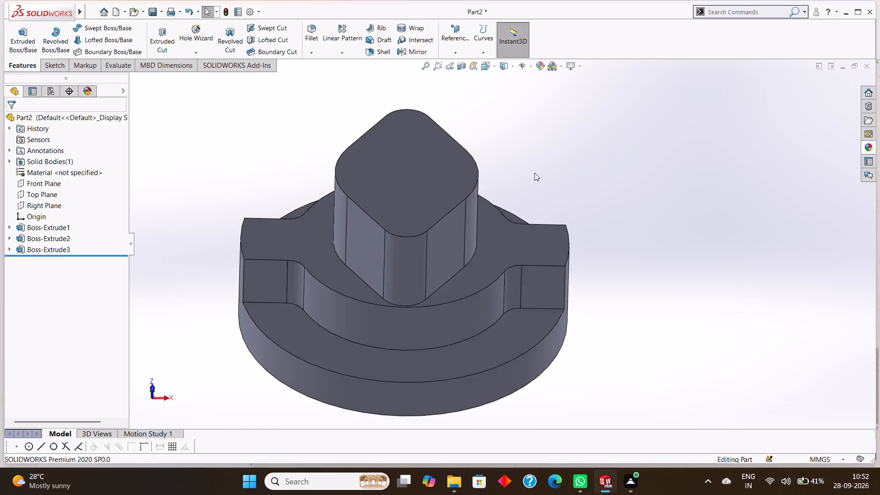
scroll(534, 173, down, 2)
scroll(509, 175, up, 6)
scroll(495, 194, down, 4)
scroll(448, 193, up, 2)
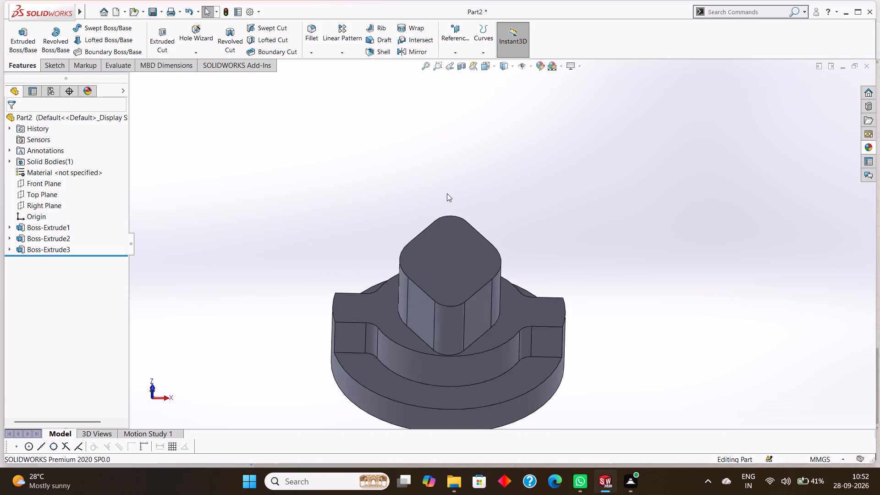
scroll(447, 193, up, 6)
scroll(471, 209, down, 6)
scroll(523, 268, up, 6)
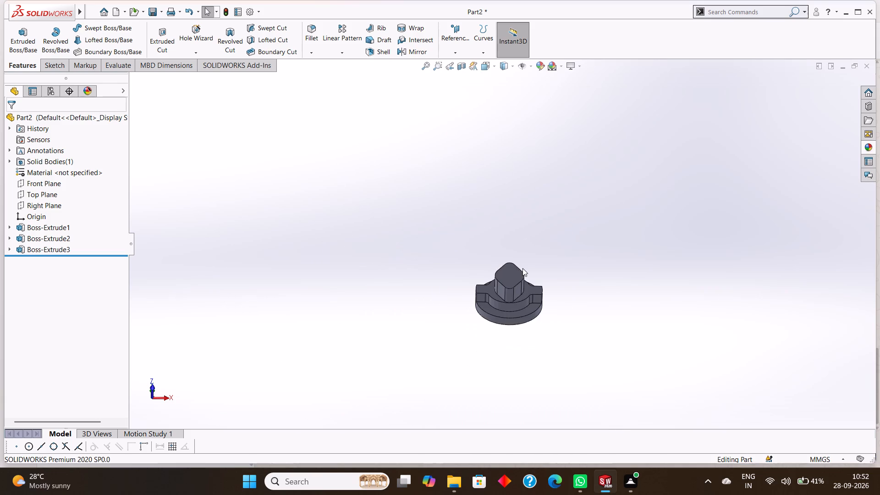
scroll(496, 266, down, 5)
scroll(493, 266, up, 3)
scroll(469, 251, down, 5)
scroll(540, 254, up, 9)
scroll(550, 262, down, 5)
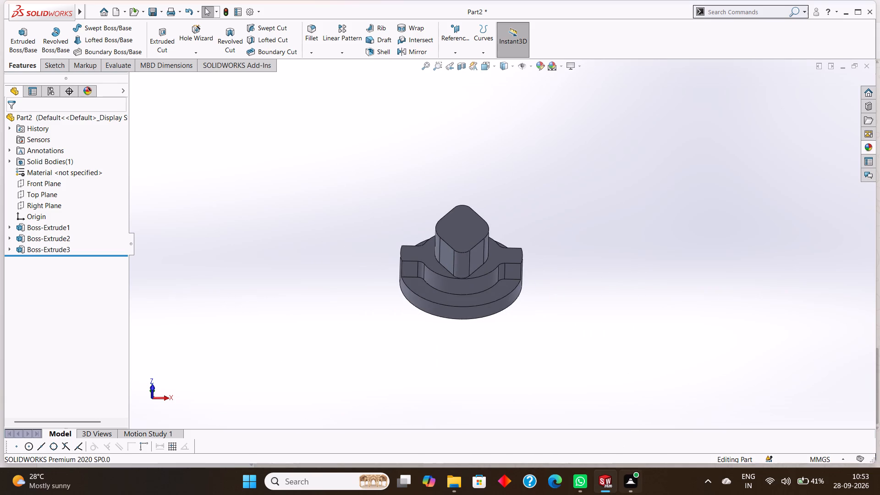
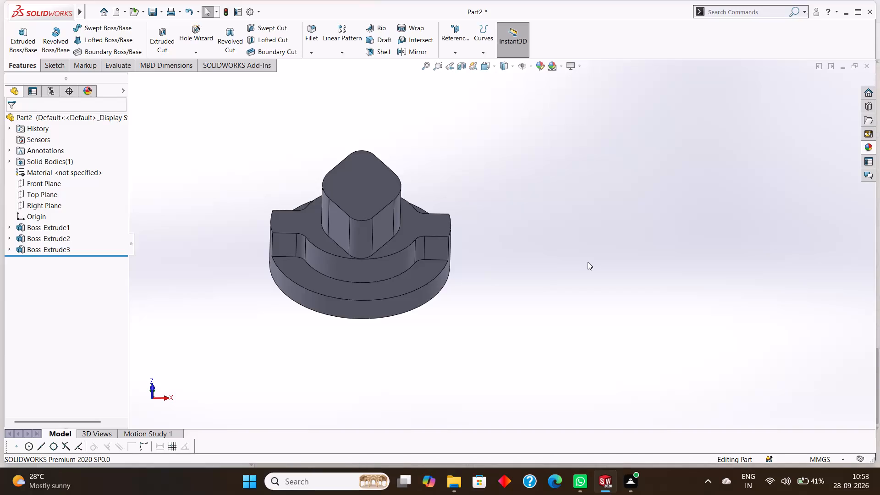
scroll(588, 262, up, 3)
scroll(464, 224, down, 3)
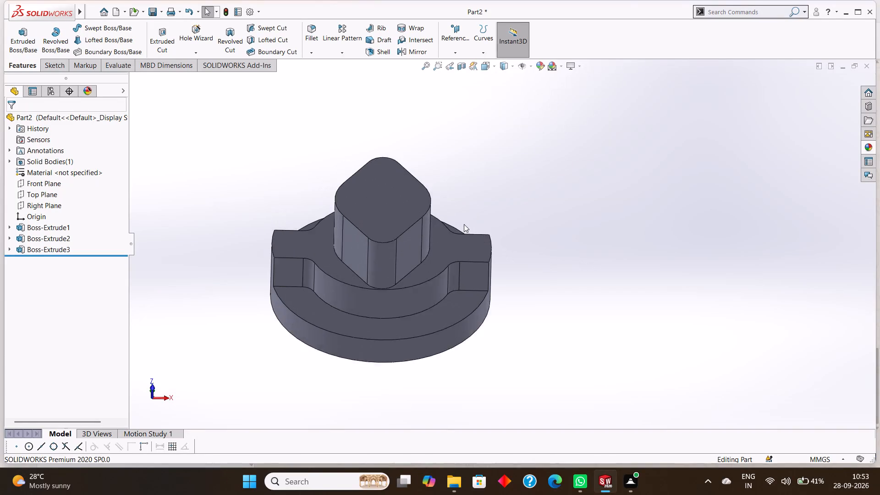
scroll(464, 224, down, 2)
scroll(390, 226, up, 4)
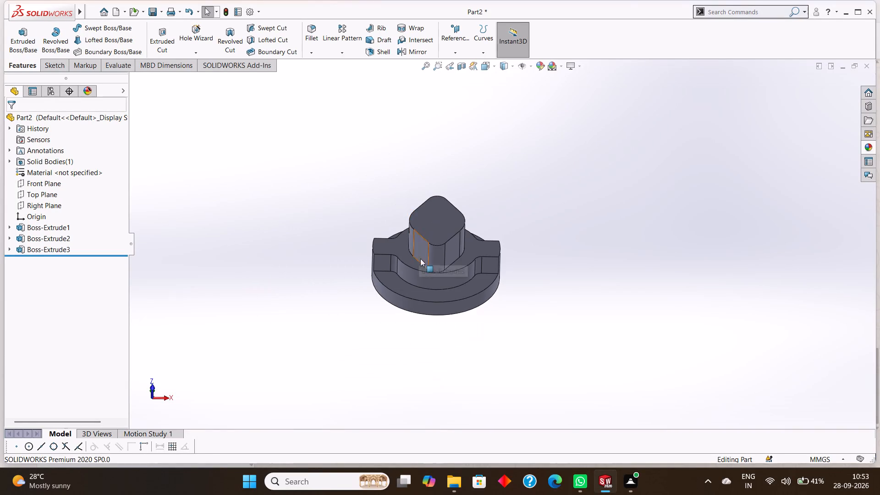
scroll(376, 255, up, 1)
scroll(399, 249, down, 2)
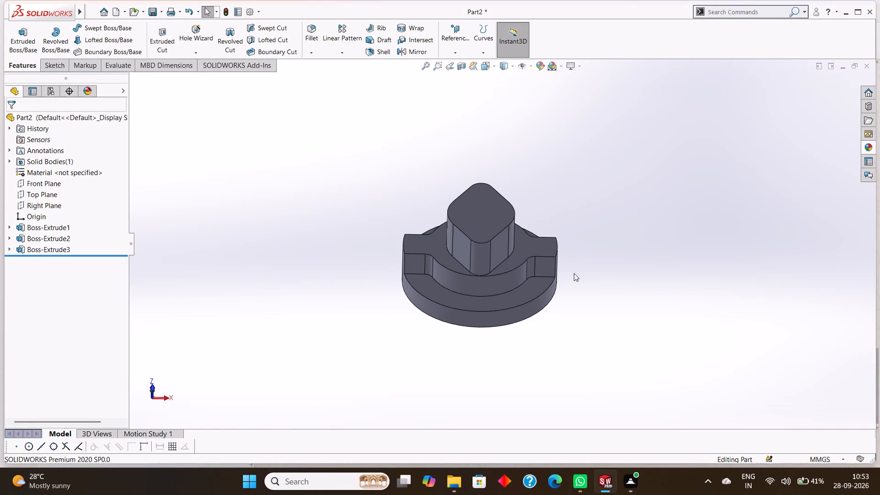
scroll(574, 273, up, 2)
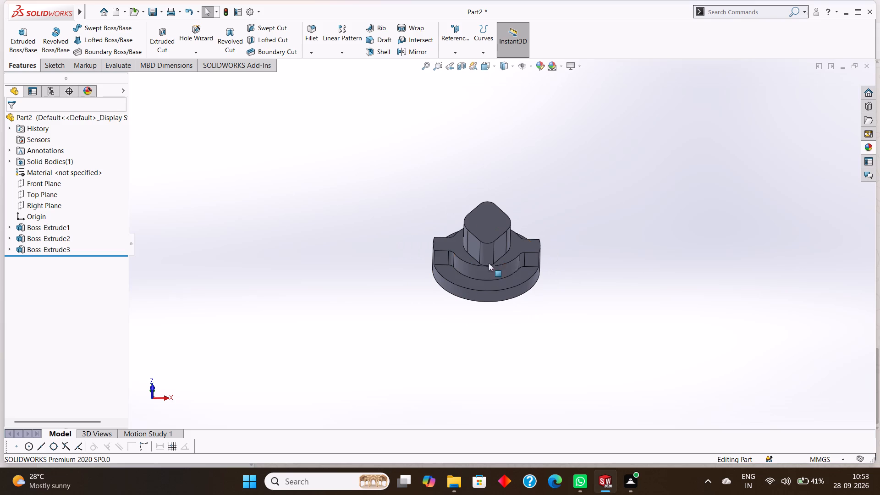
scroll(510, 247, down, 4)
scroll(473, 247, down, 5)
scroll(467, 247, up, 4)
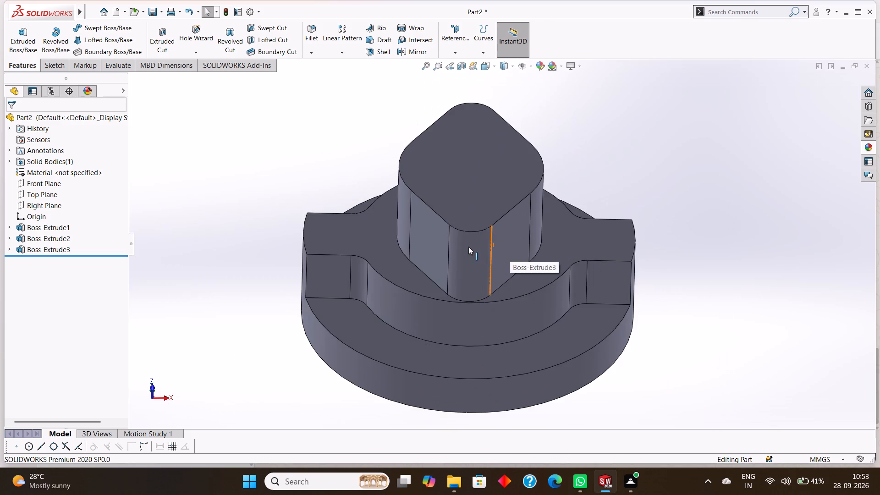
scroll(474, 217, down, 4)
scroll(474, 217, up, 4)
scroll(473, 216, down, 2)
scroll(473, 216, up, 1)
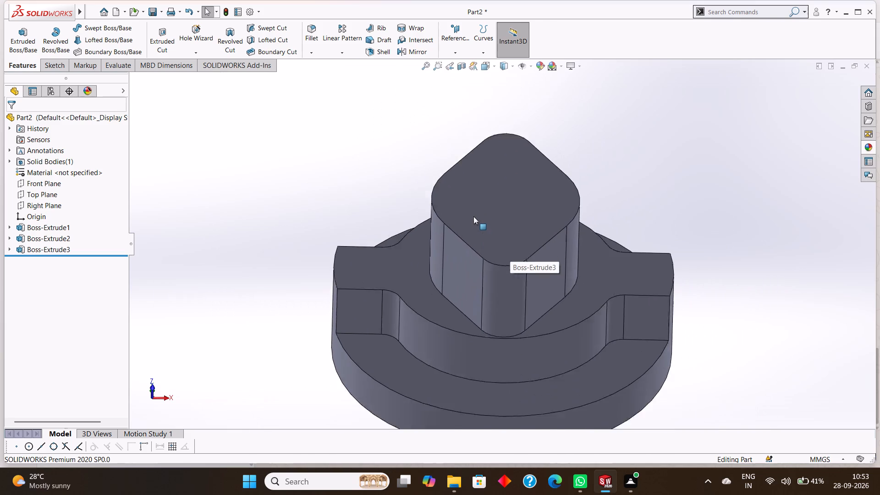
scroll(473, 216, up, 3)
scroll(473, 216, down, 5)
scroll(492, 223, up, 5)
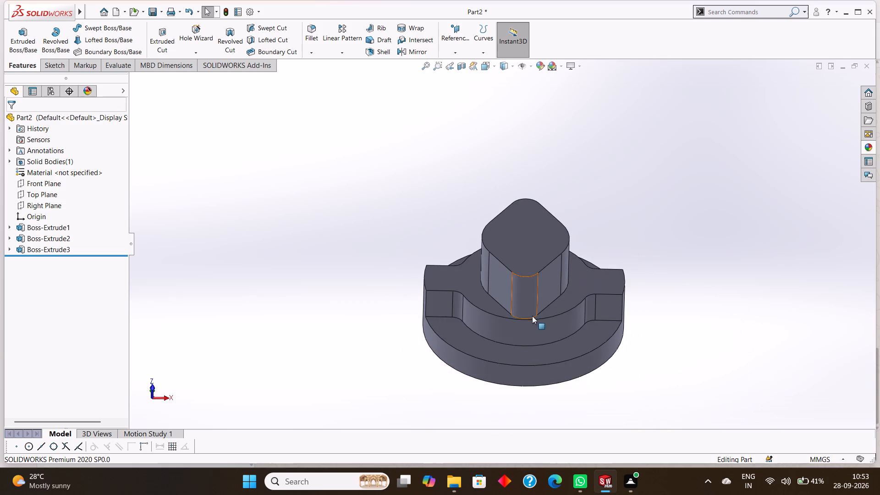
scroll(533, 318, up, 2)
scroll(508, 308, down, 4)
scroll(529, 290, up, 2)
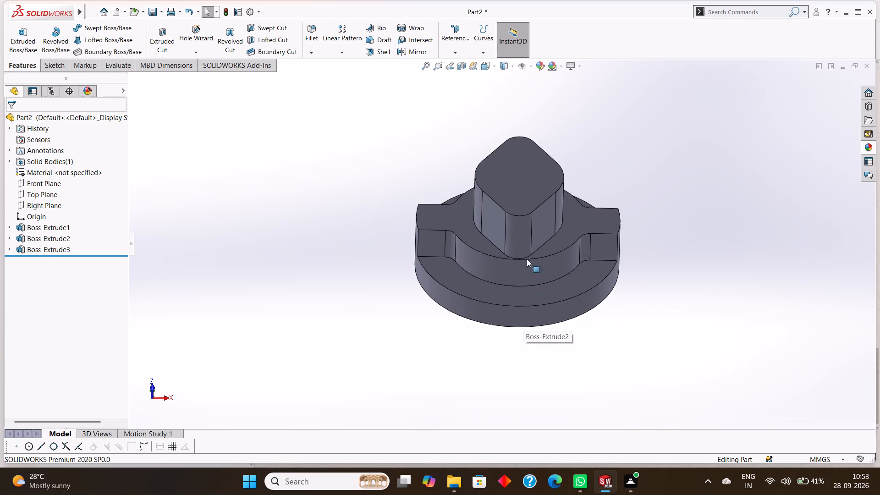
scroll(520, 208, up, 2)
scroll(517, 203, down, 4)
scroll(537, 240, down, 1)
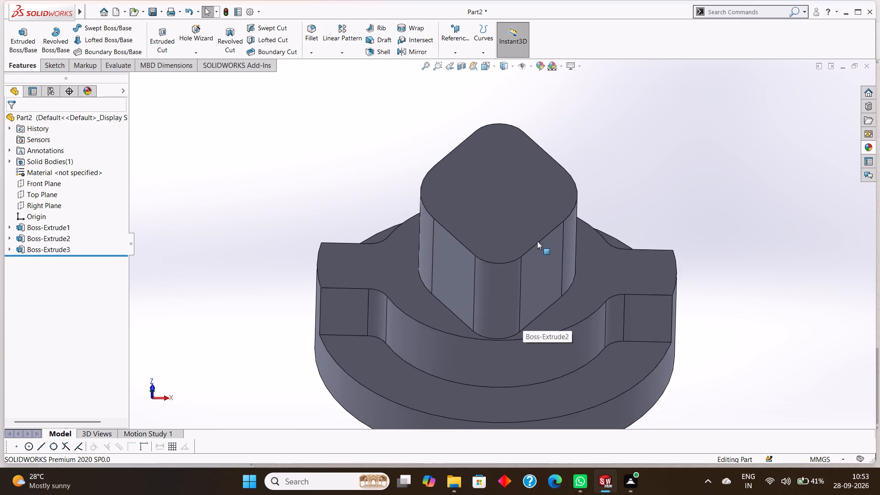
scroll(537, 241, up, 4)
Examine the curved outer side face of the base disc and its raised tab, viewing it face-on and from the side.
middle_drag(655, 305, 726, 301)
scroll(726, 301, up, 1)
scroll(492, 331, up, 2)
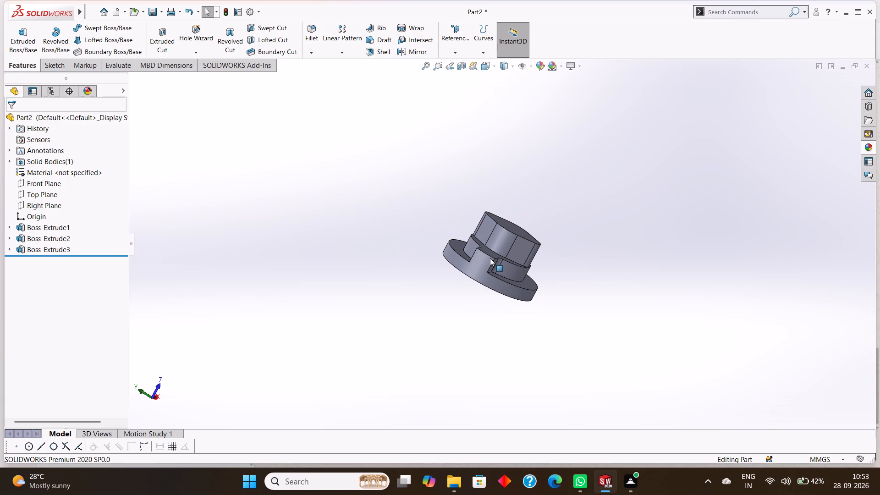
scroll(486, 260, down, 9)
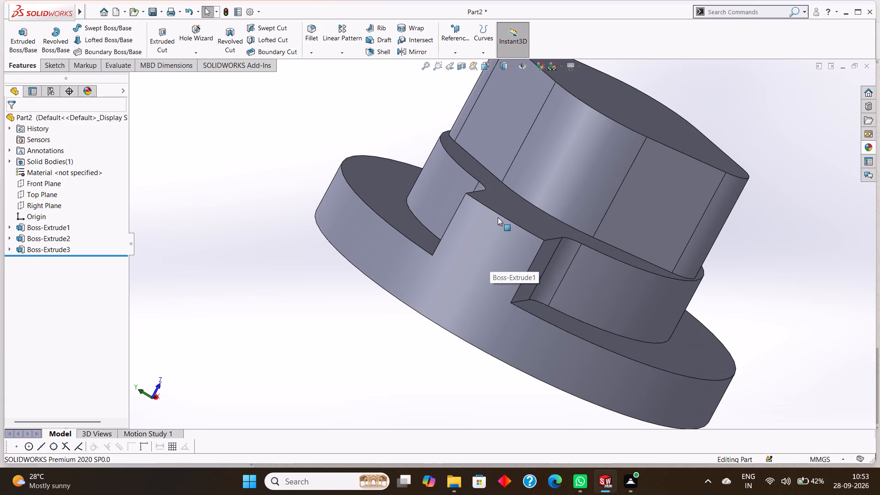
click(498, 217)
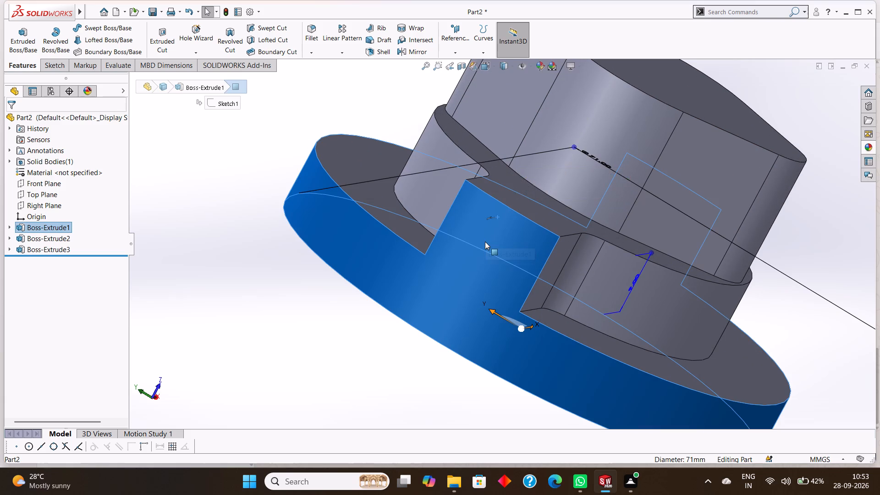
key(ctrl+8)
middle_drag(756, 317, 699, 129)
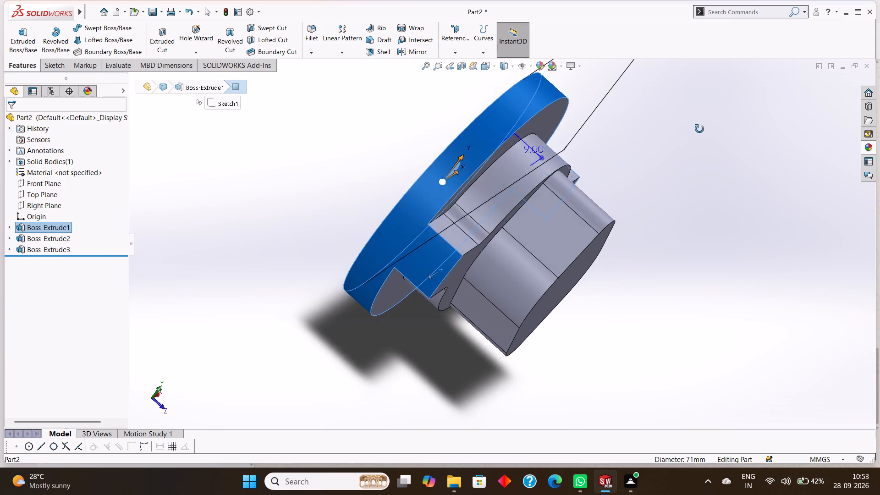
middle_drag(699, 129, 701, 124)
key(Escape)
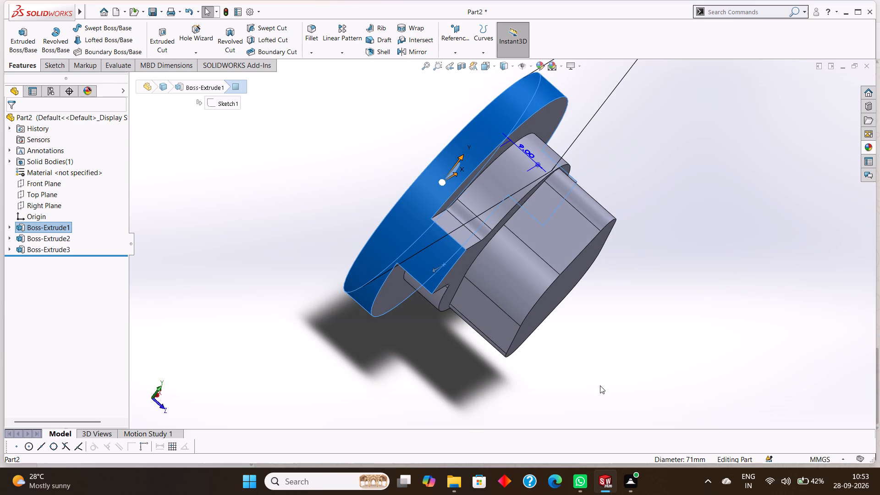
middle_drag(648, 345, 676, 330)
scroll(670, 333, up, 1)
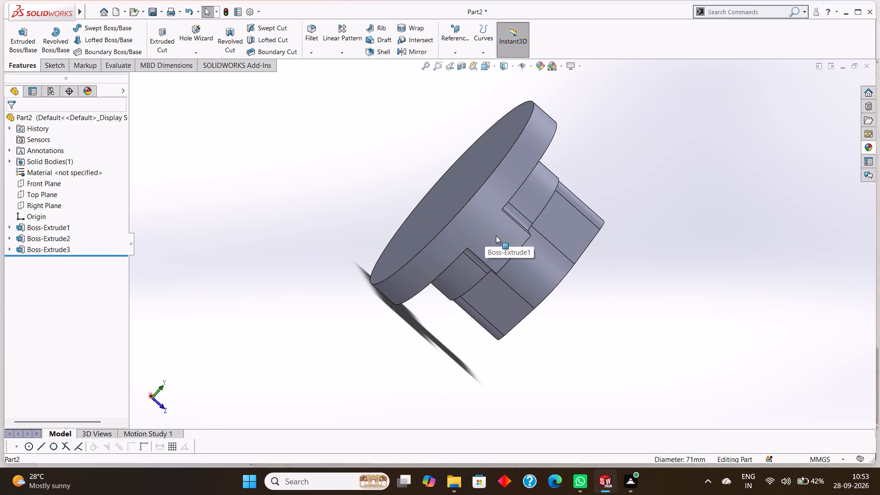
click(501, 238)
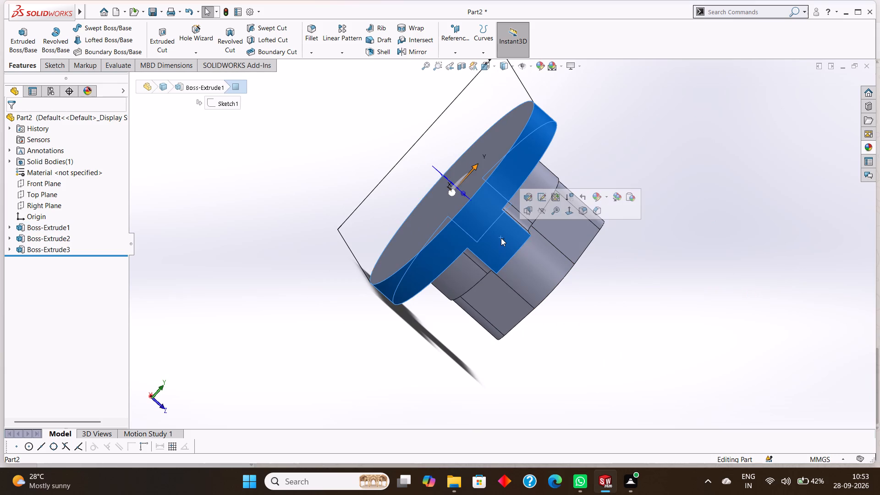
key(ctrl+8)
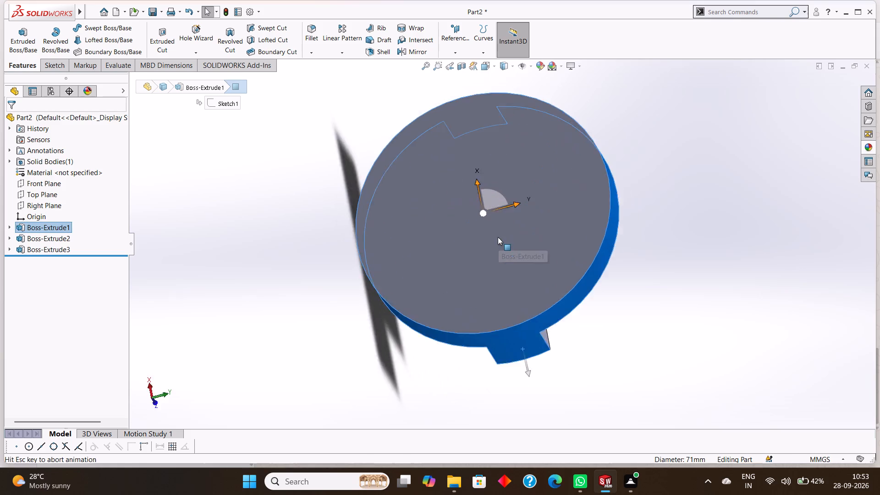
key(ctrl+8)
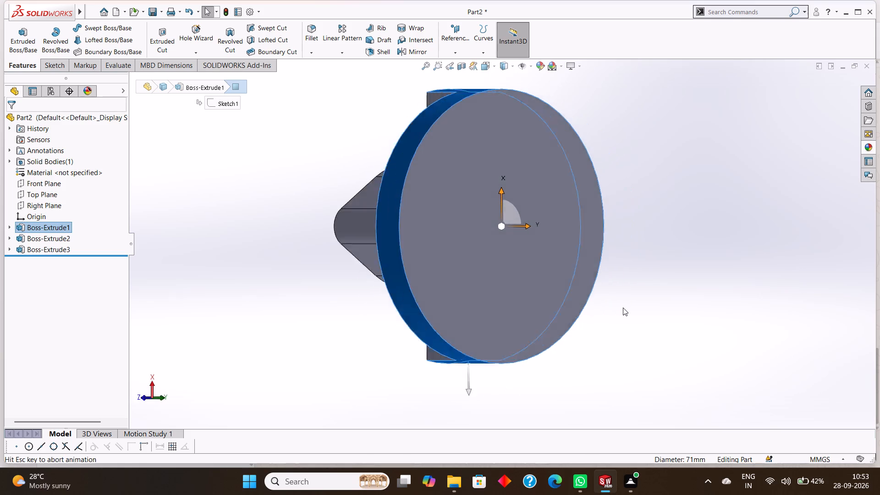
key(ctrl+8)
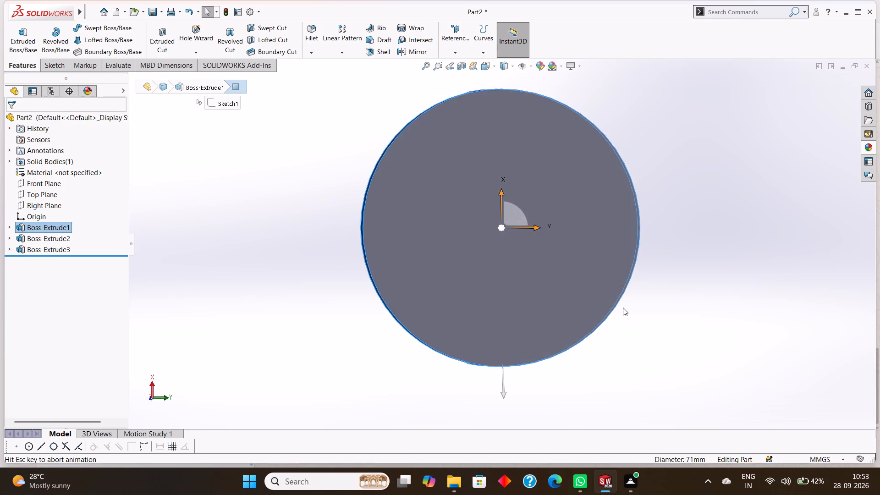
key(ctrl+8)
middle_drag(629, 390, 633, 291)
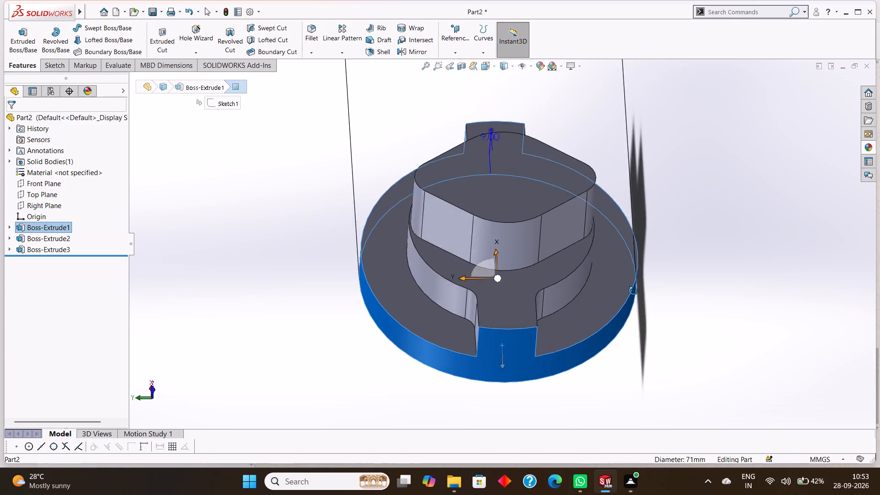
middle_drag(633, 291, 637, 190)
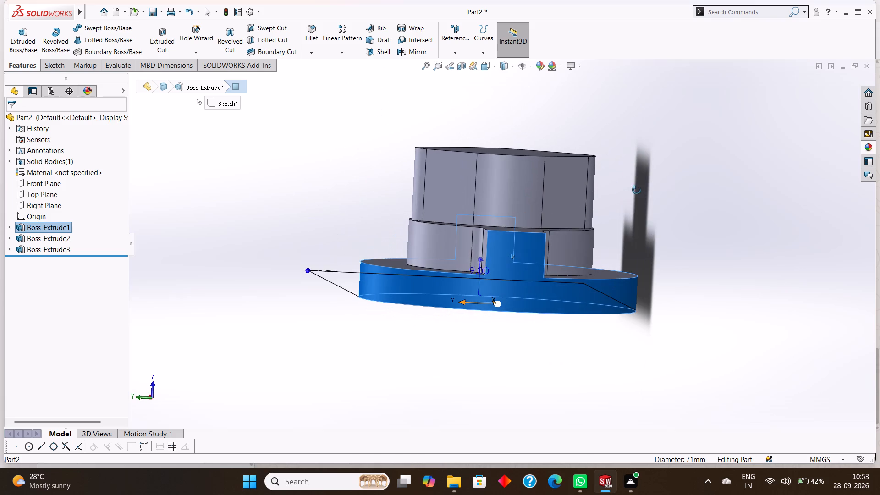
middle_drag(637, 190, 632, 193)
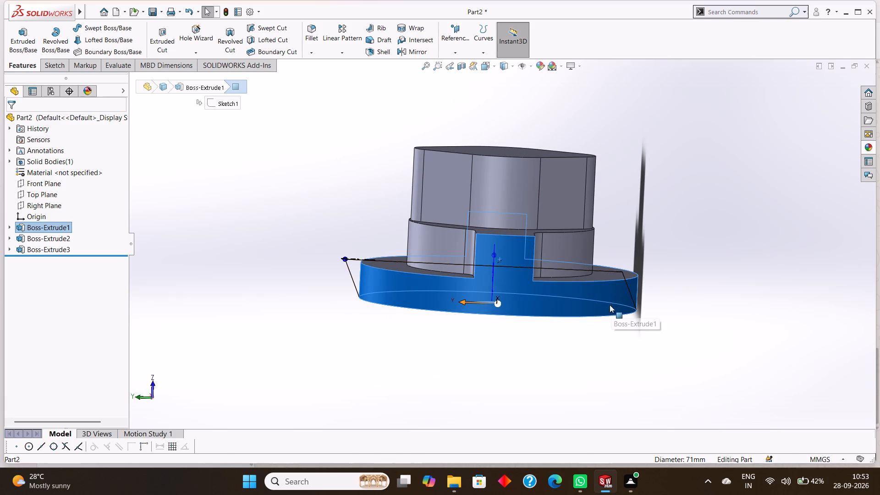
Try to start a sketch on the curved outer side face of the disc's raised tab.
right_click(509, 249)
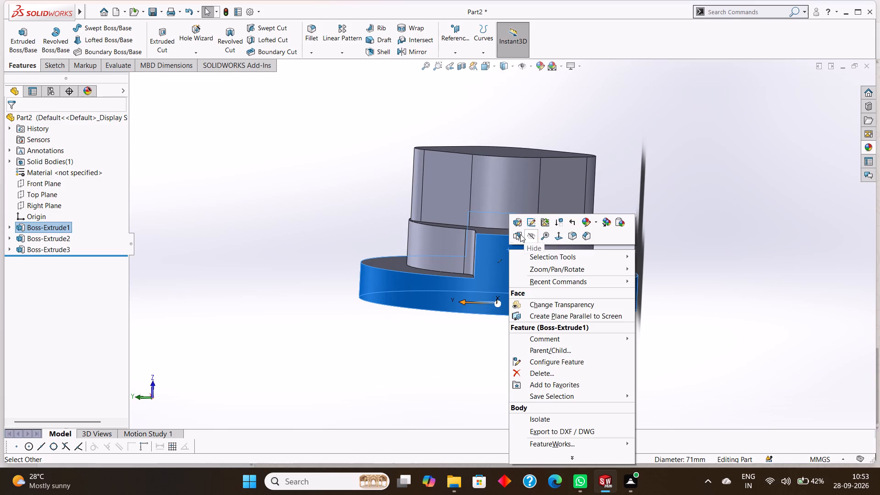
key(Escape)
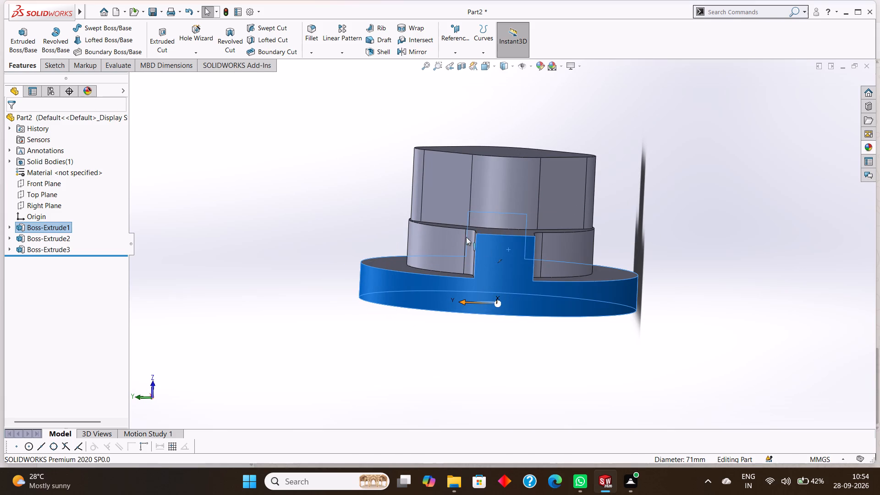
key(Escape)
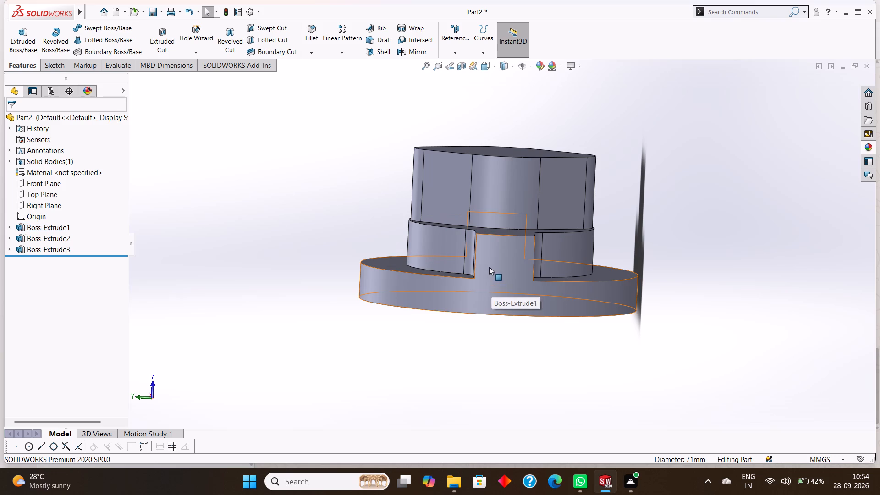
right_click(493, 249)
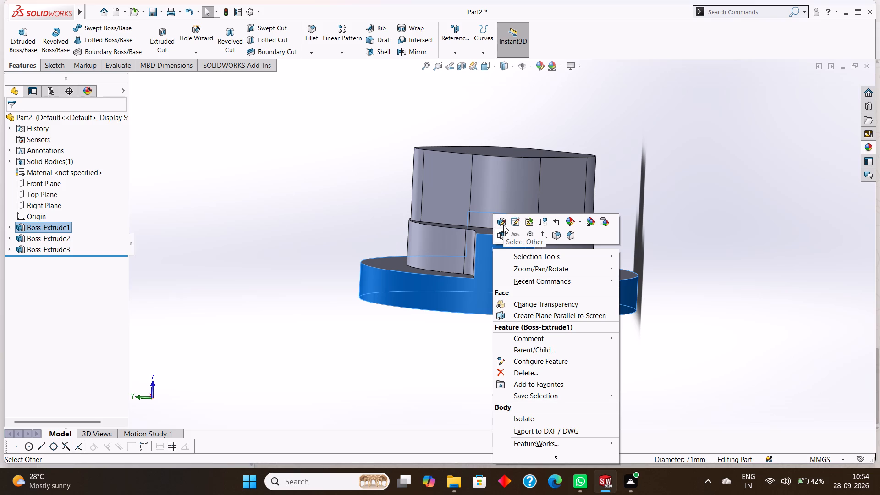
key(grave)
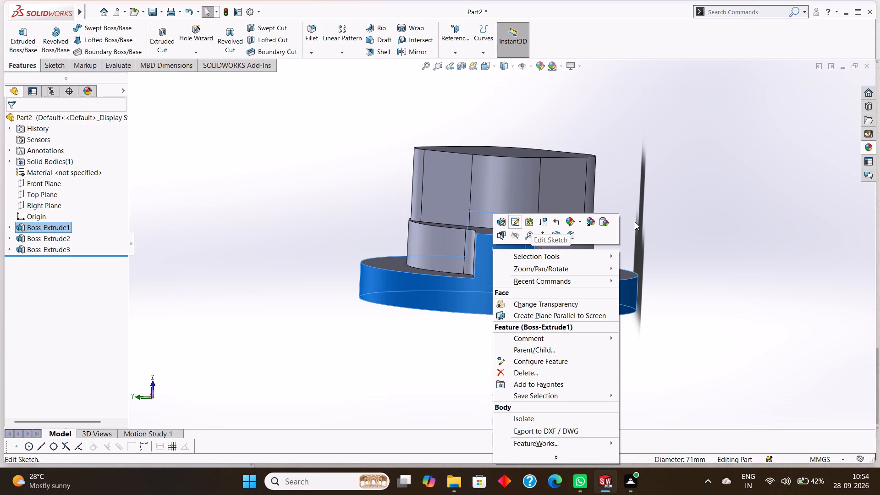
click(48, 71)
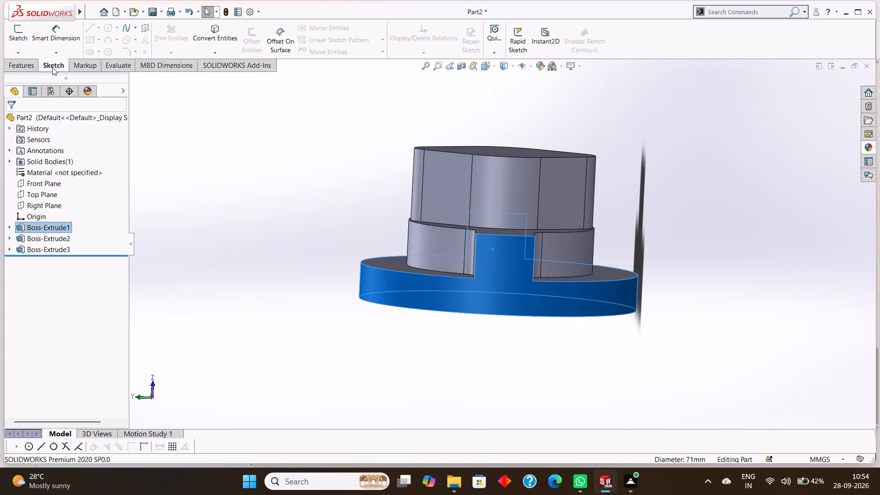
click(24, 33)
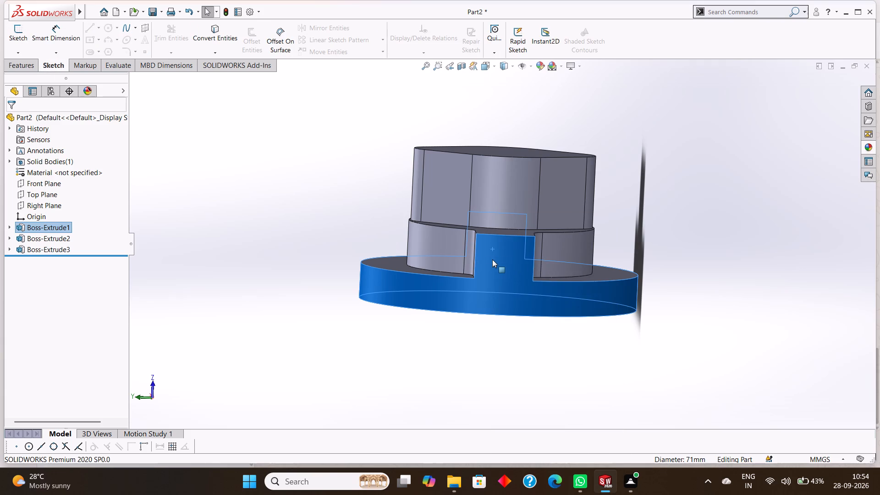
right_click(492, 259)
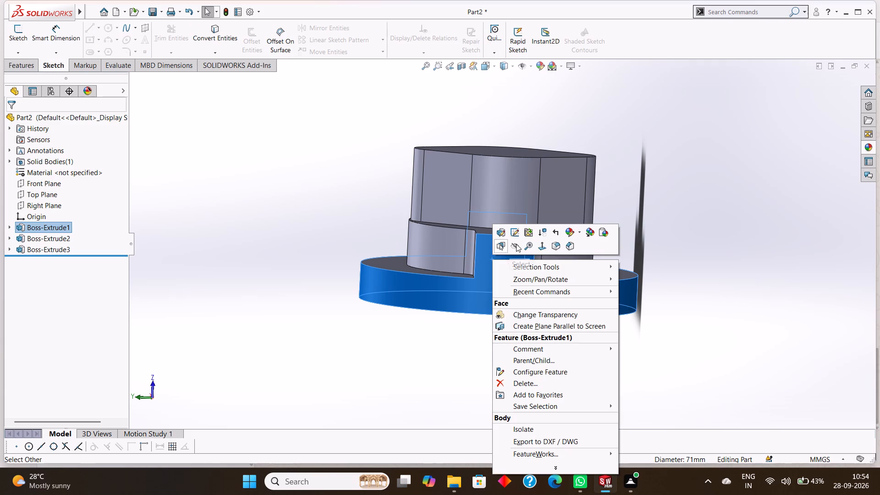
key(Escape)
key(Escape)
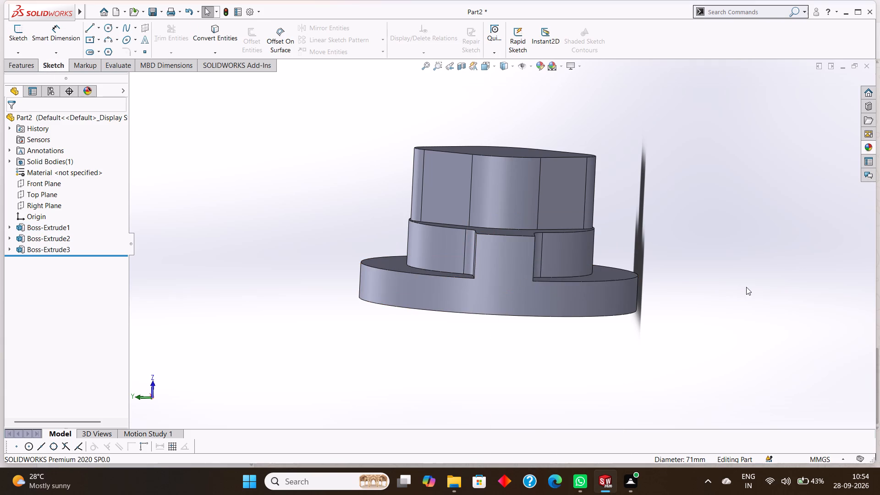
Start a reference plane parallel to the Right Plane, offset 31 mm toward the disc's raised tab.
middle_drag(750, 286, 705, 304)
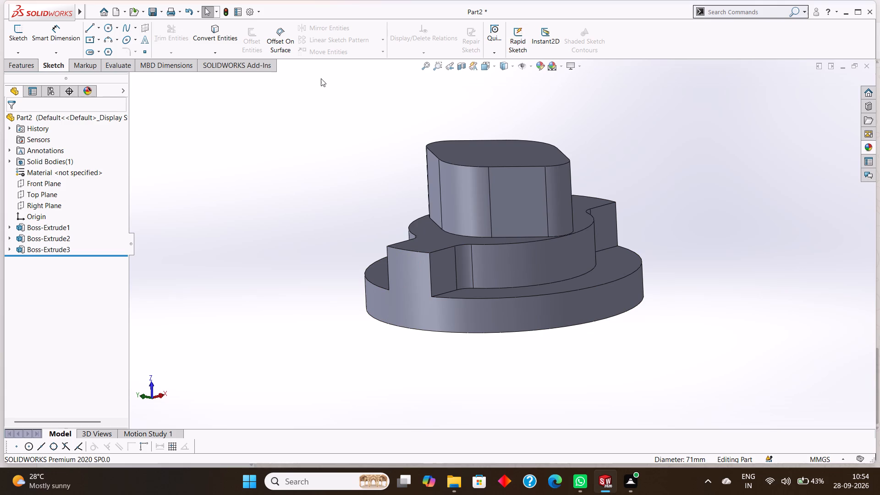
click(14, 67)
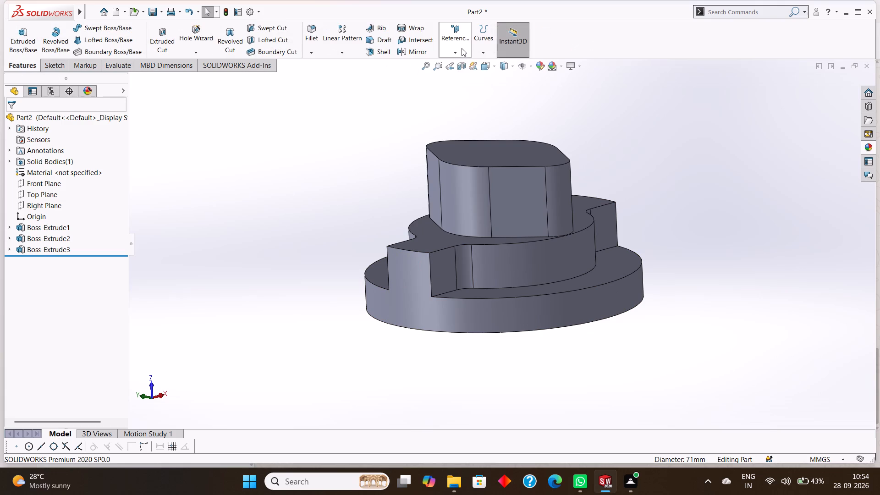
click(462, 47)
click(466, 60)
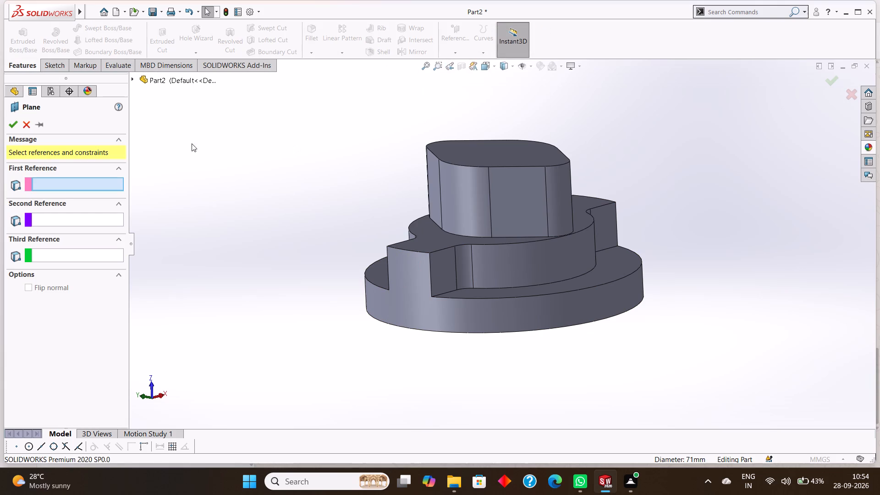
click(145, 82)
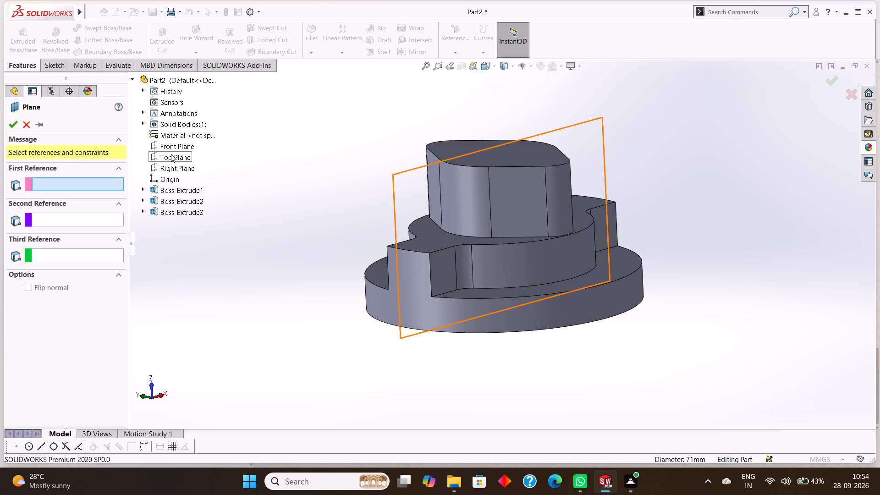
click(173, 166)
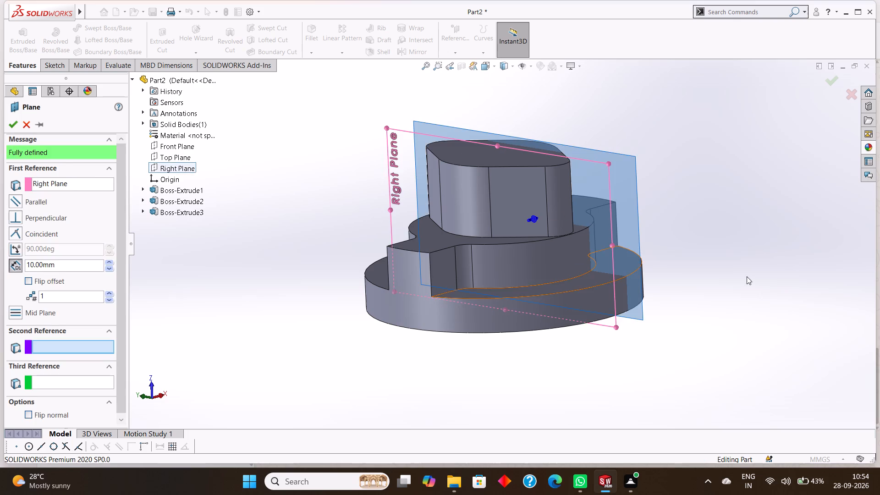
middle_drag(747, 277, 764, 301)
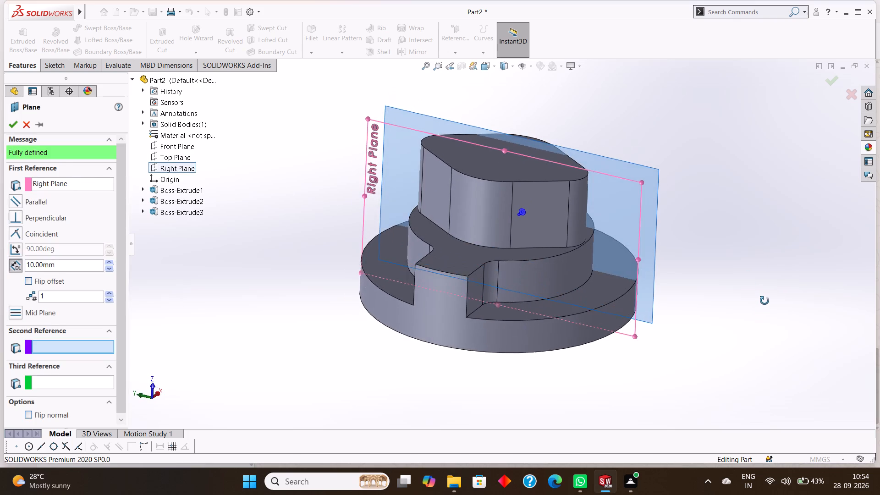
middle_drag(764, 301, 713, 343)
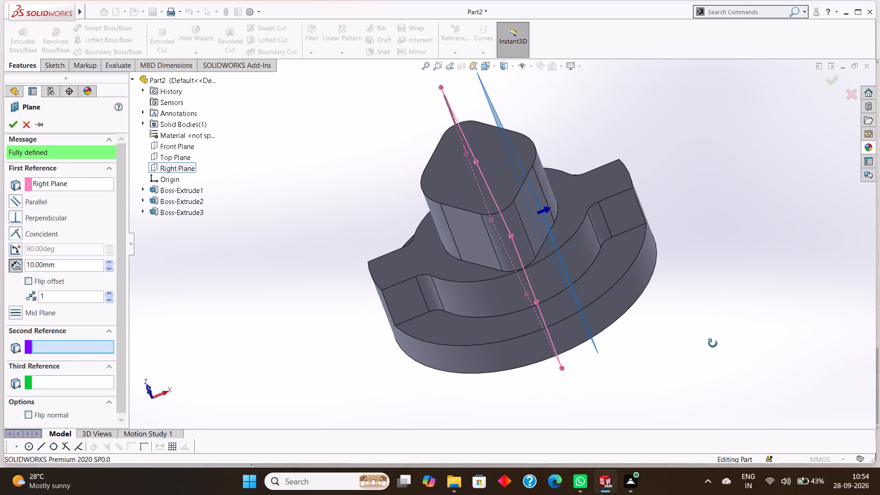
middle_drag(713, 343, 703, 328)
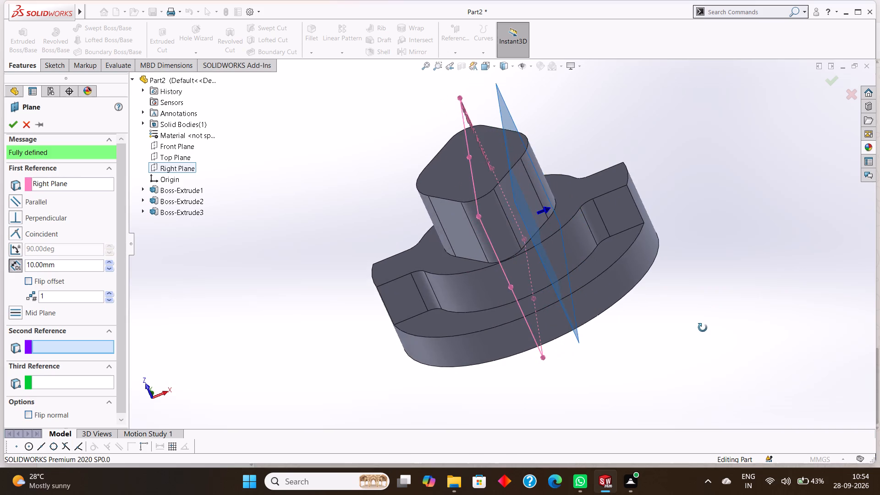
middle_drag(703, 328, 704, 328)
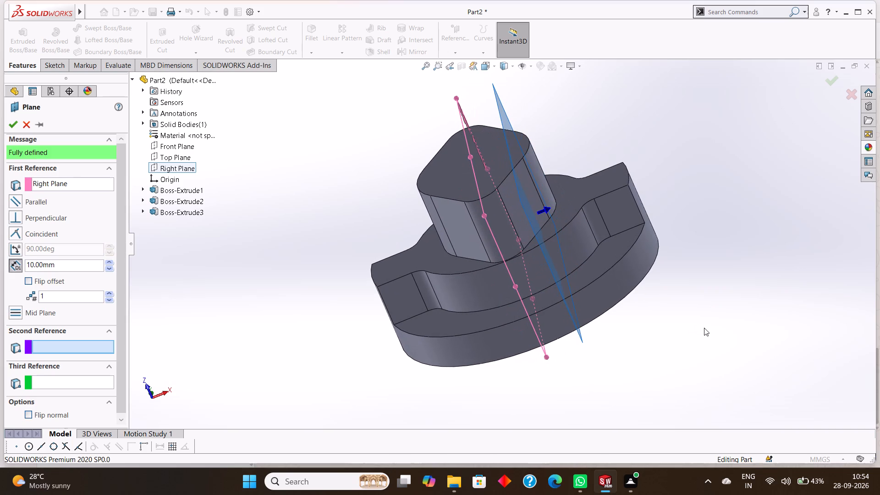
scroll(712, 309, up, 1)
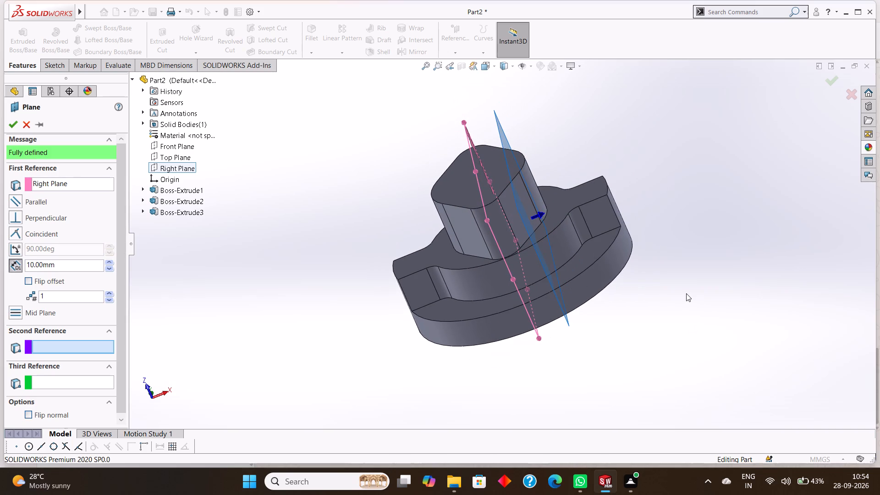
text(31)
key(Return)
key(Return)
drag(67, 268, 13, 267)
key(BackSpace)
text(31)
key(Return)
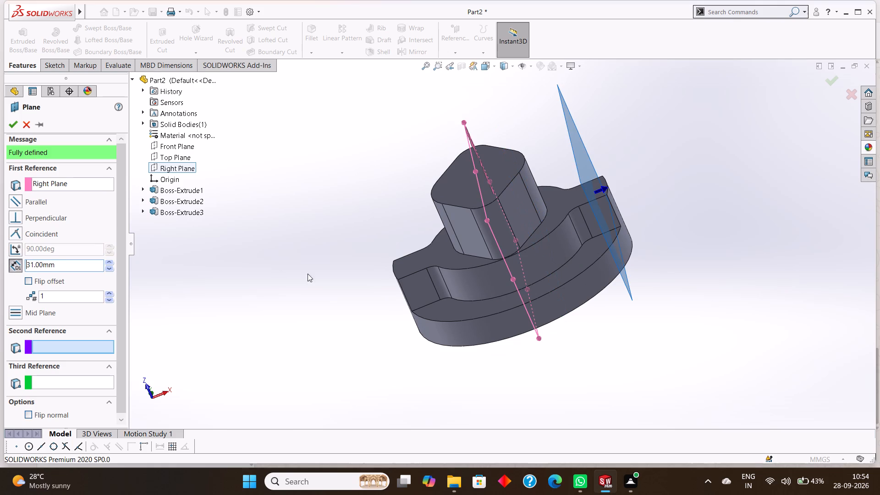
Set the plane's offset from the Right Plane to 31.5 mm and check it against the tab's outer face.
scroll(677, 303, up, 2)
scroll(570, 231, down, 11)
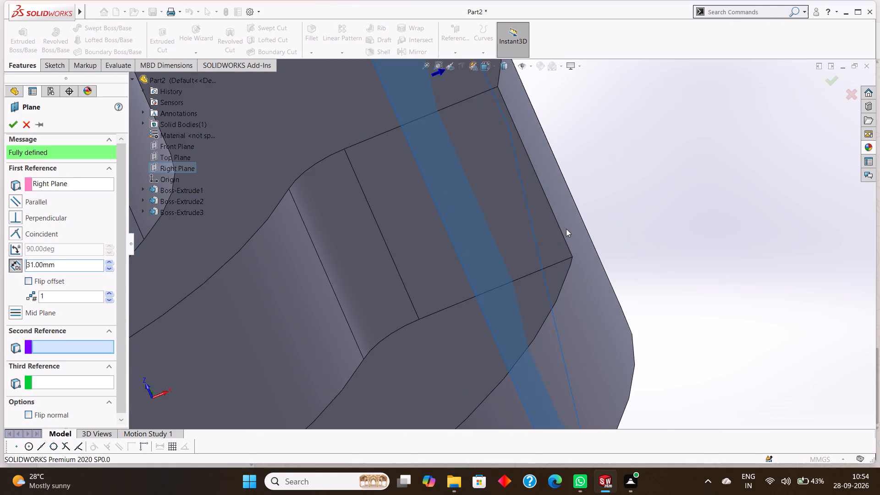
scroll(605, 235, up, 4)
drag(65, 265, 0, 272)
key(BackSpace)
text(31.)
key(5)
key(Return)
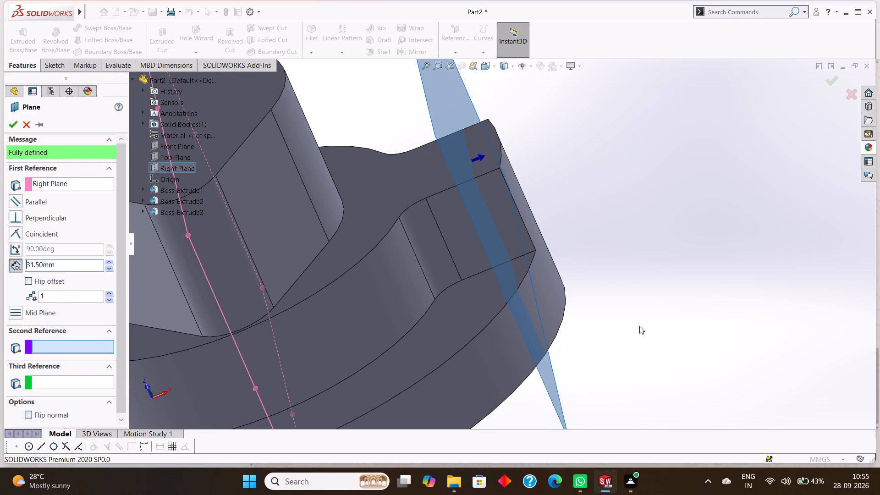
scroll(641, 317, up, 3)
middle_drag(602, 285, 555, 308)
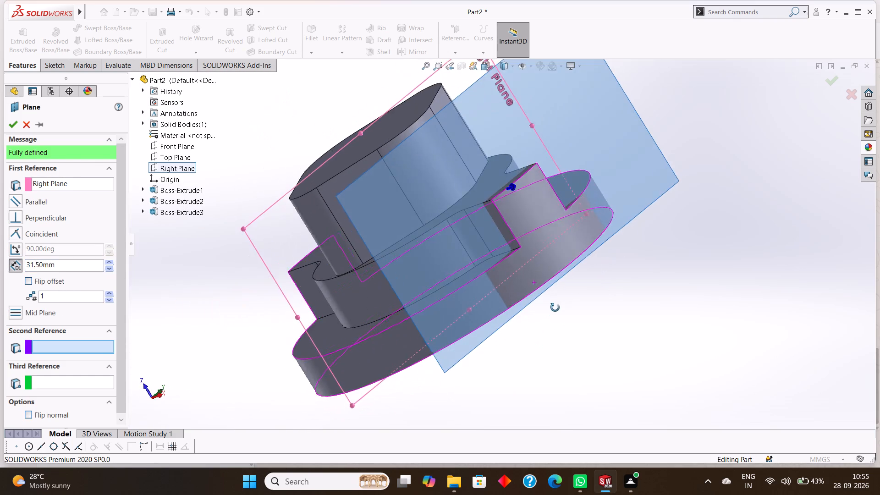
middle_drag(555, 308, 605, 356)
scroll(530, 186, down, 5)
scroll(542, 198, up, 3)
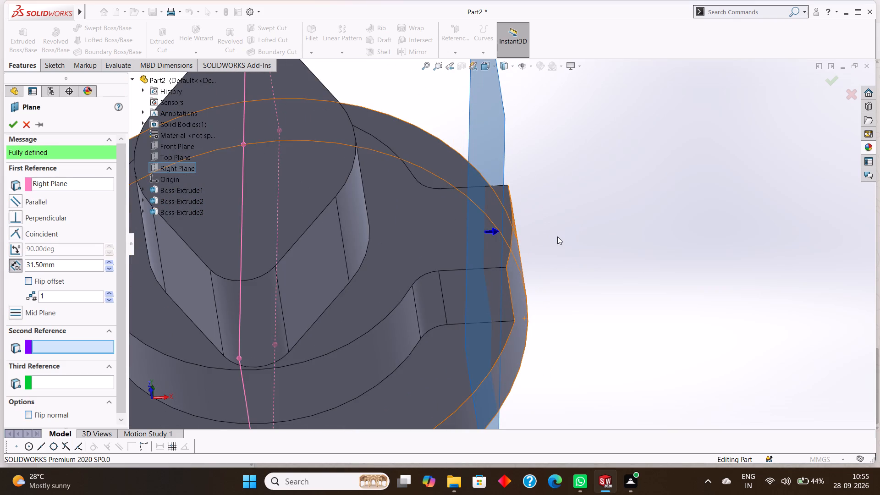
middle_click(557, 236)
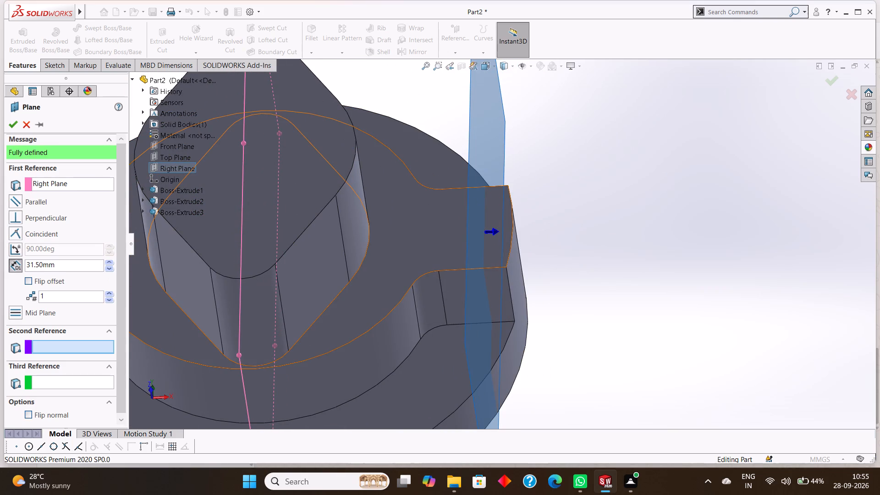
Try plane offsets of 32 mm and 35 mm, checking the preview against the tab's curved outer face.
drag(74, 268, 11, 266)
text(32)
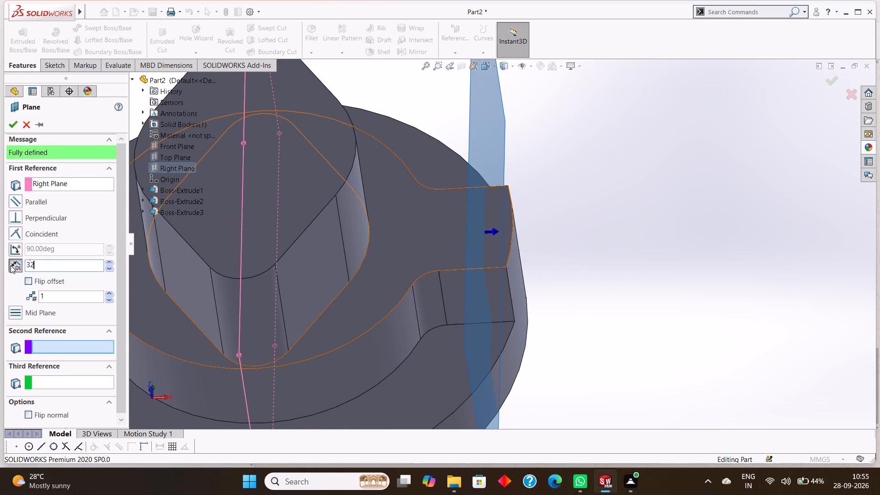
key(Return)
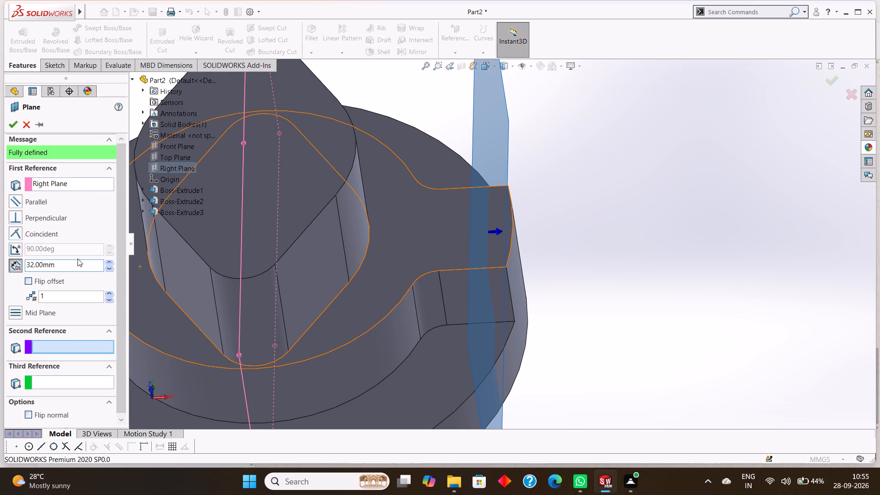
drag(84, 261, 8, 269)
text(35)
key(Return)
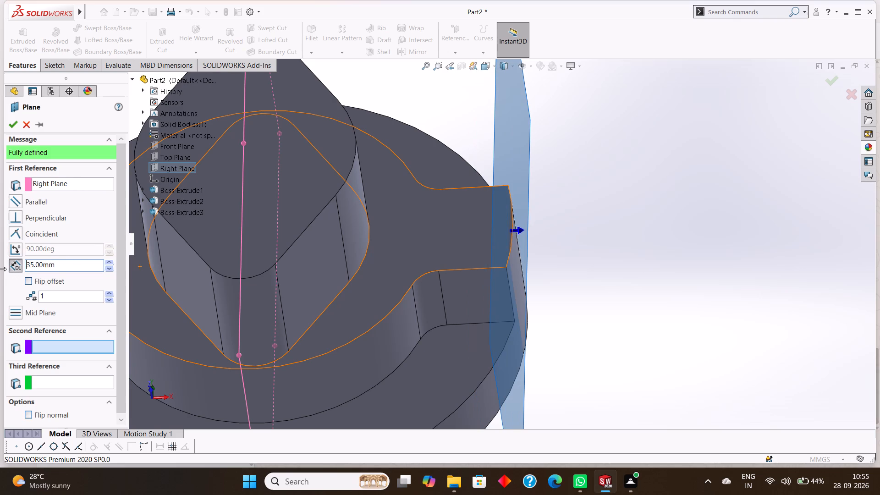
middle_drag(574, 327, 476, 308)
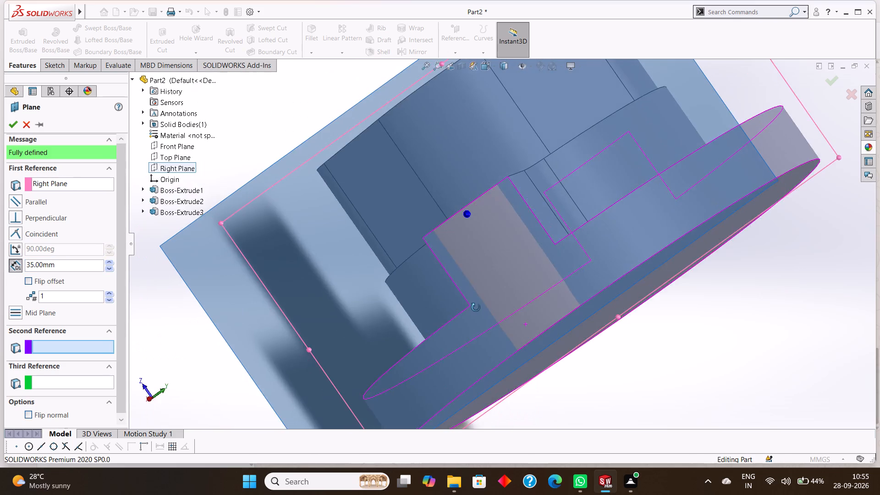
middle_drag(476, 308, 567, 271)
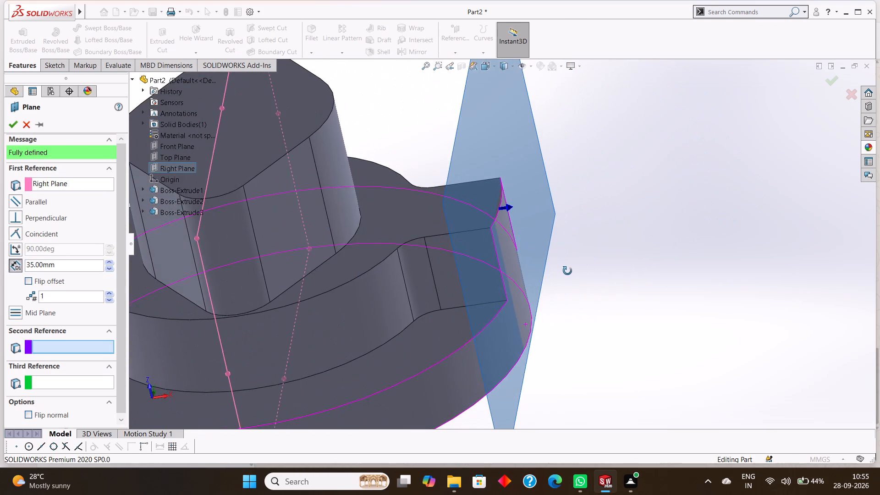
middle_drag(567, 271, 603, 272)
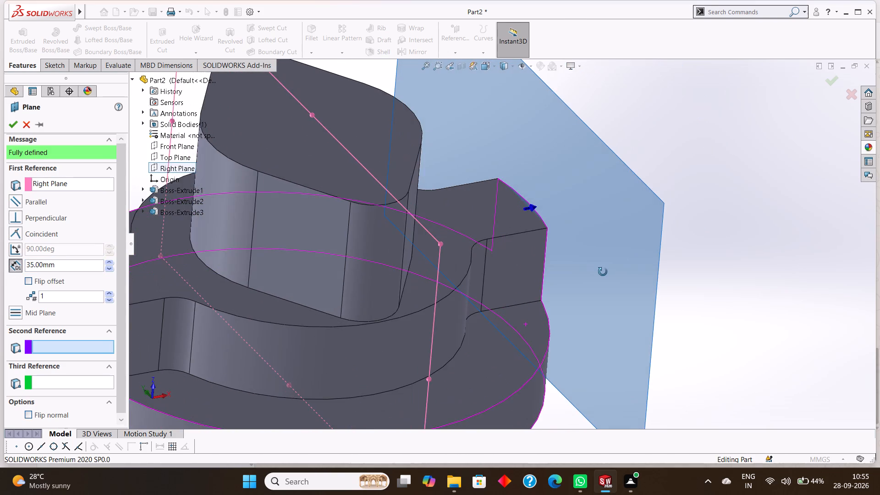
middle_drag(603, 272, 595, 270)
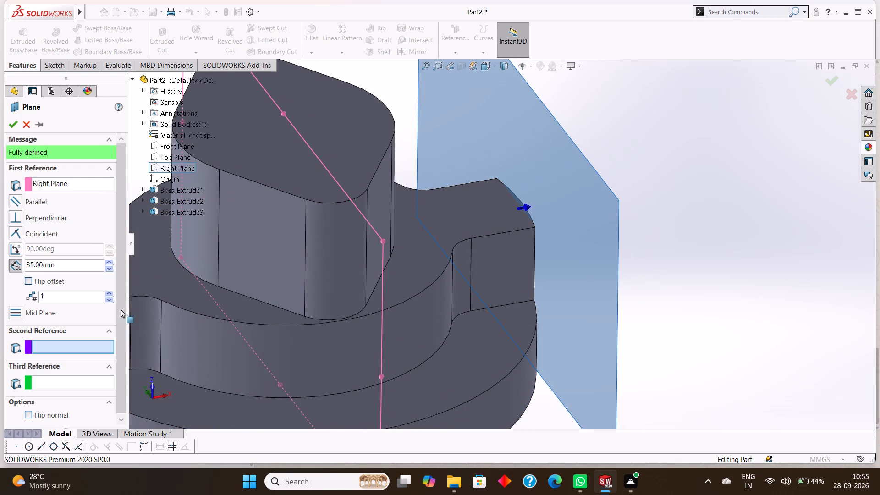
Set the plane's offset from the Right Plane to 35.5 mm and create the plane.
drag(65, 262, 17, 256)
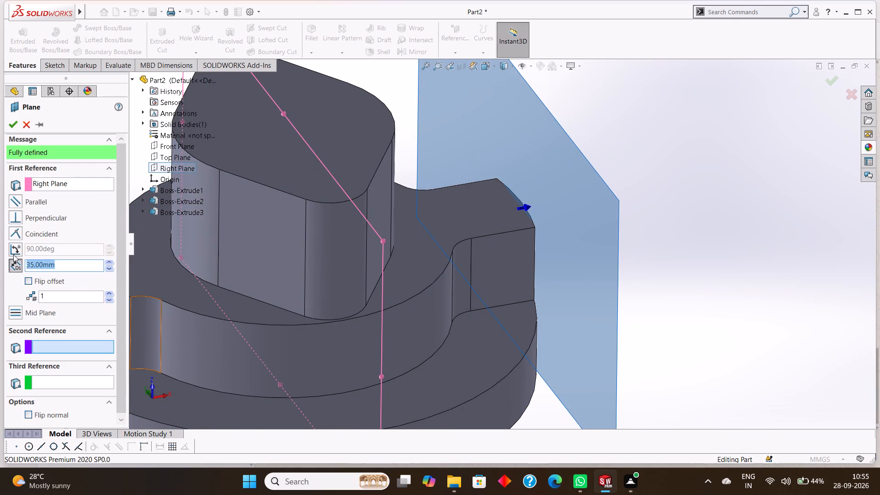
text(35.5)
key(Return)
click(9, 125)
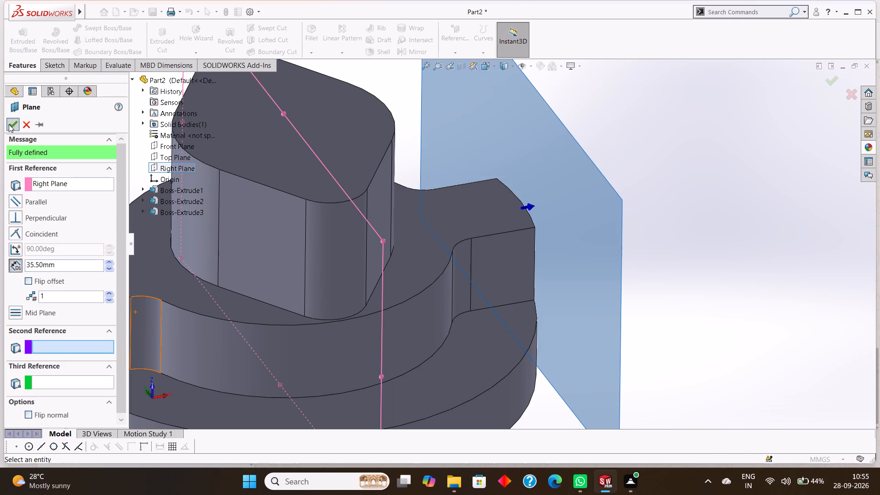
click(702, 261)
Examine the new offset plane against the model, viewing it face-on from both sides.
middle_drag(701, 263, 631, 281)
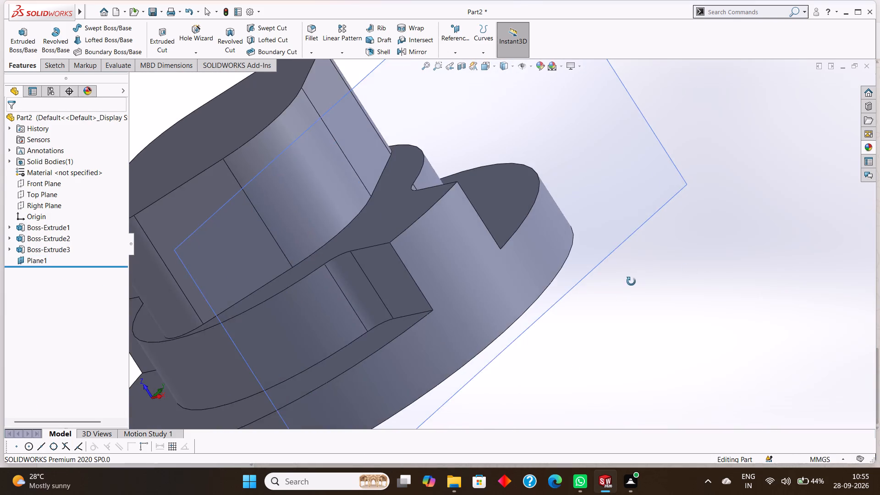
middle_drag(631, 281, 621, 312)
scroll(544, 138, up, 3)
click(496, 104)
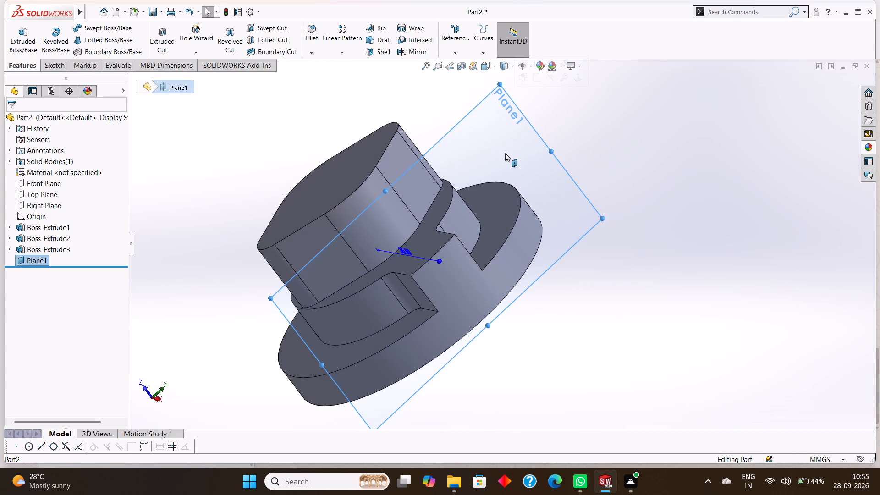
key(ctrl+8)
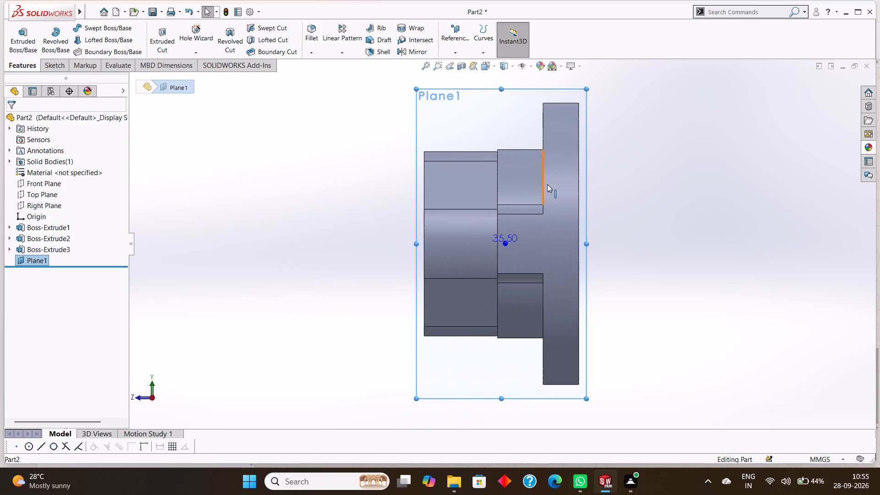
click(427, 103)
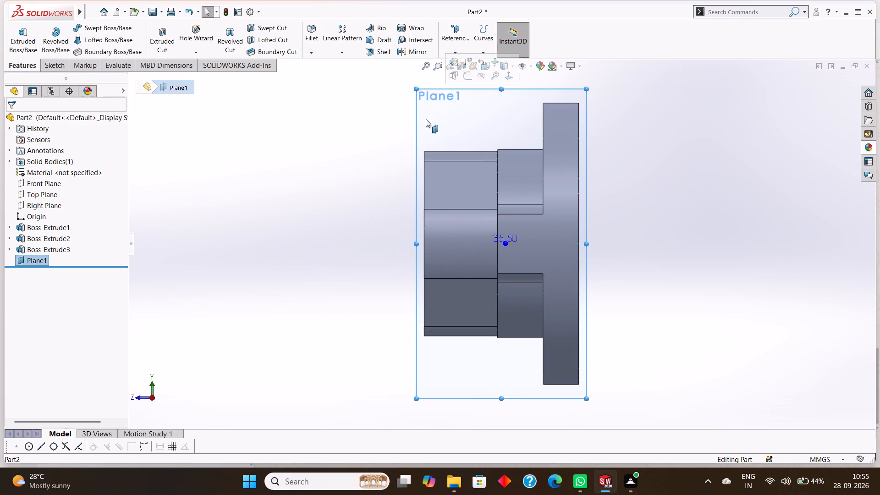
key(ctrl+8)
ctrl+click(474, 99)
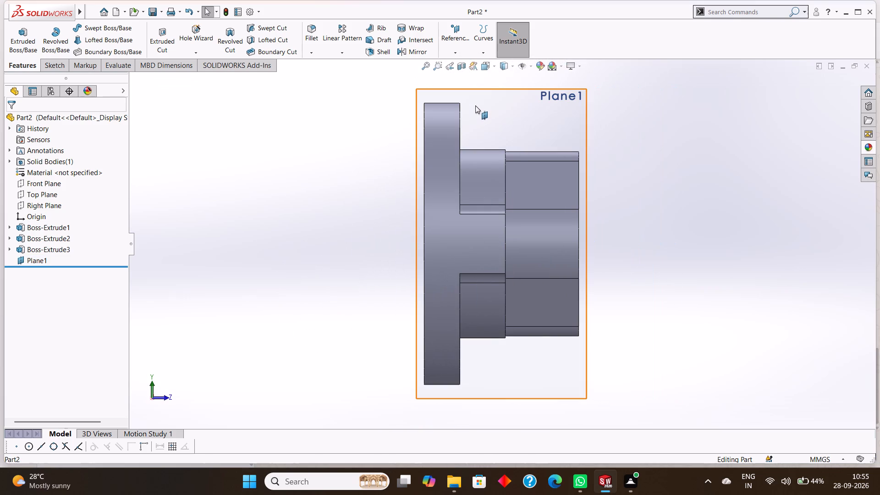
ctrl+click(475, 108)
key(ctrl+8)
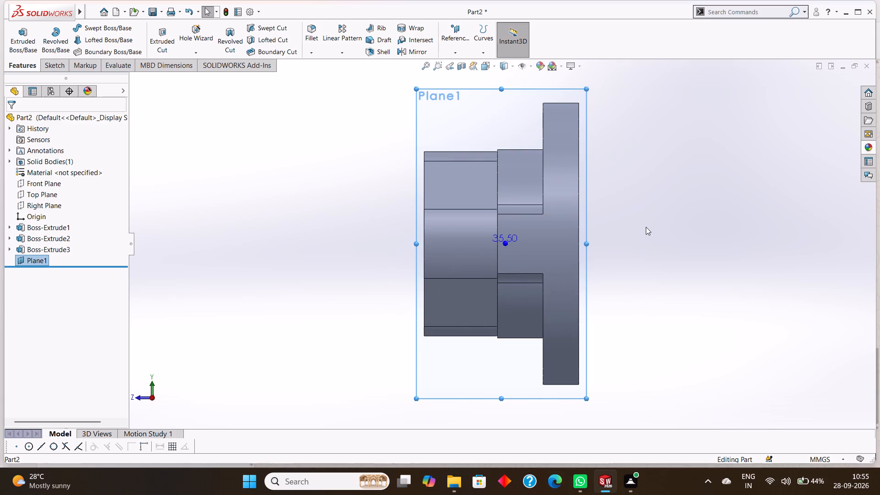
scroll(646, 227, up, 1)
scroll(628, 231, down, 2)
scroll(630, 231, up, 2)
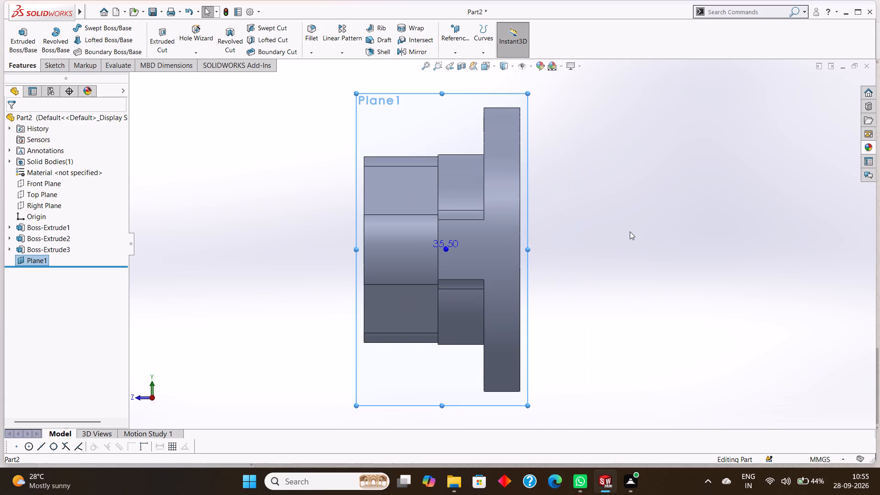
Sketch a circle about 6.2 mm in diameter on the offset plane, centred on the tab about 14.75 mm horizontally from the origin.
scroll(630, 231, up, 2)
scroll(474, 222, down, 5)
scroll(508, 262, up, 3)
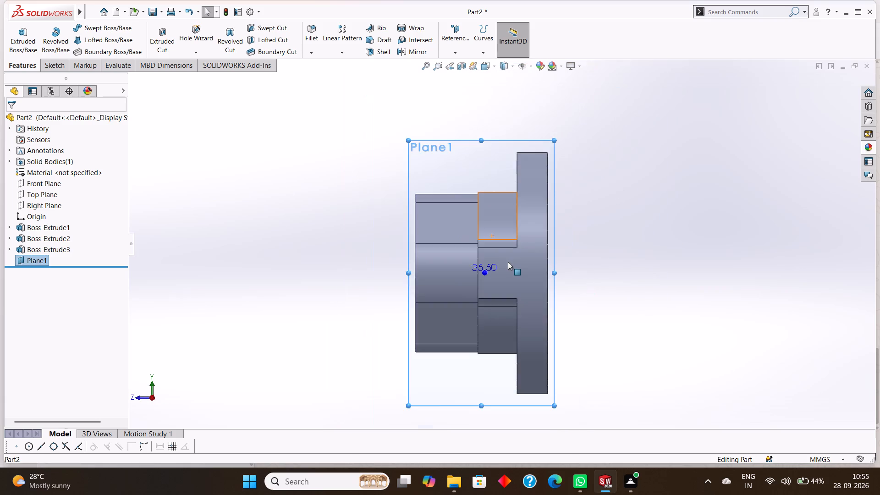
scroll(504, 269, down, 6)
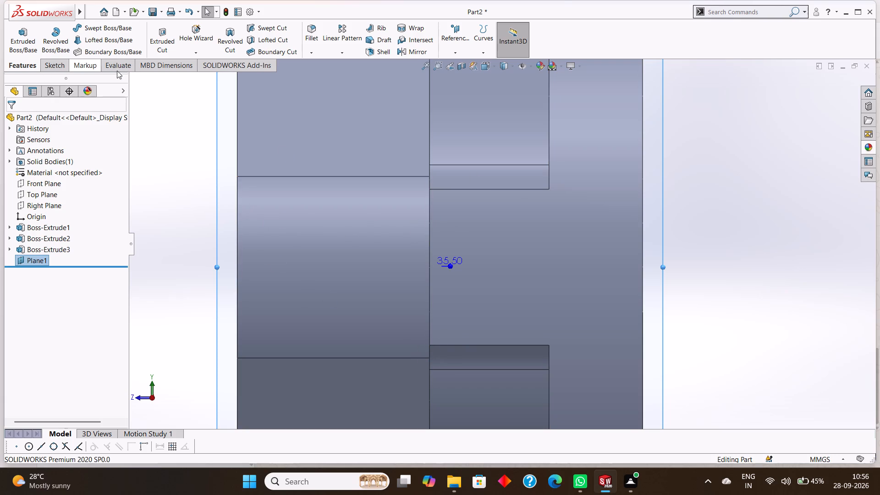
right_click(497, 228)
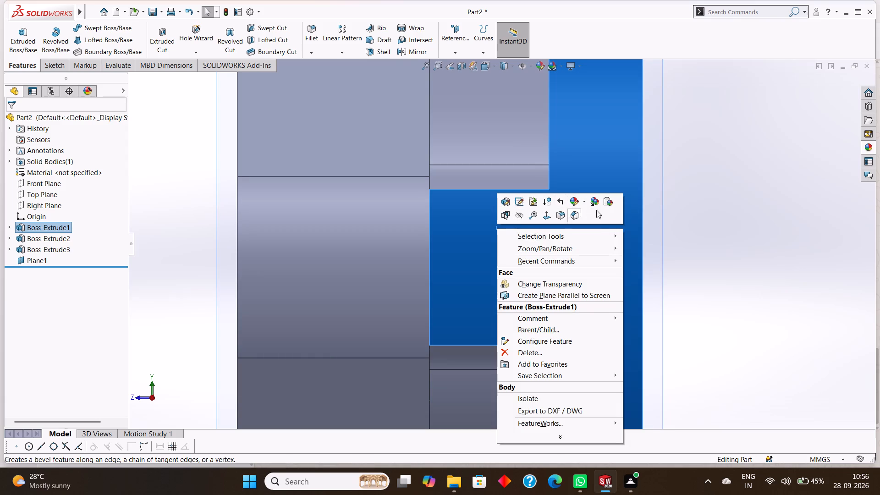
key(Escape)
key(Escape)
right_click(653, 185)
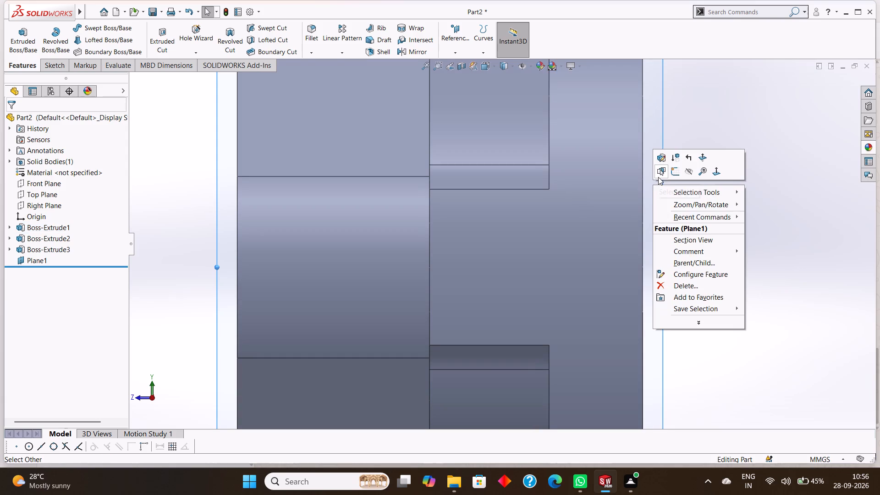
click(669, 176)
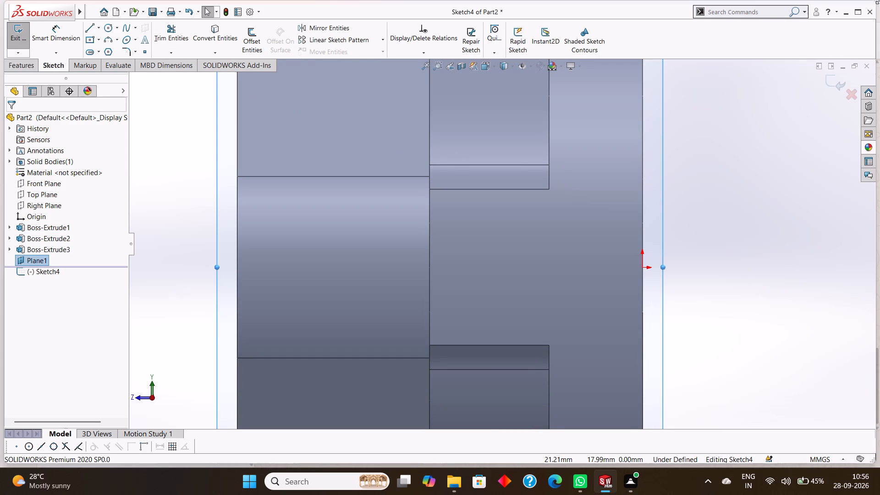
click(104, 29)
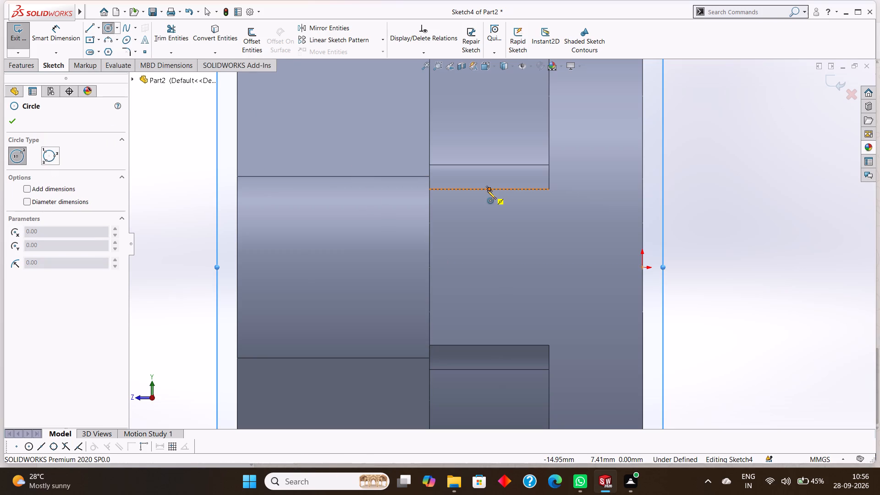
click(489, 268)
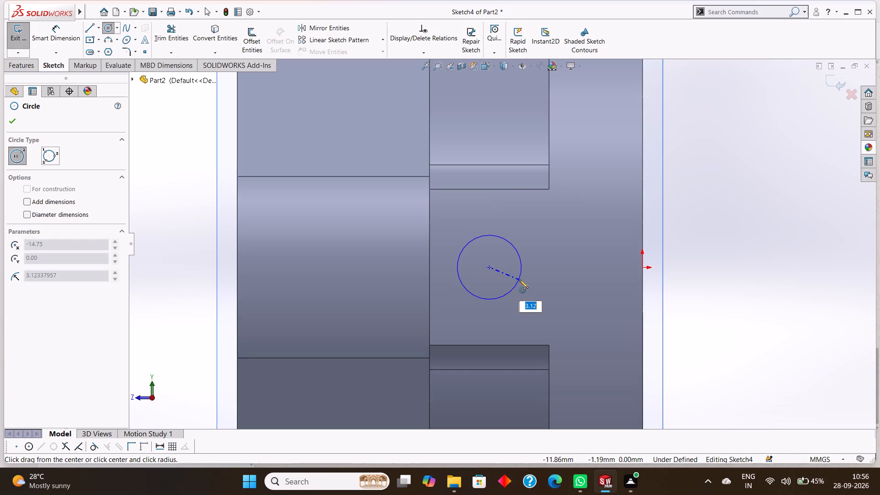
click(519, 279)
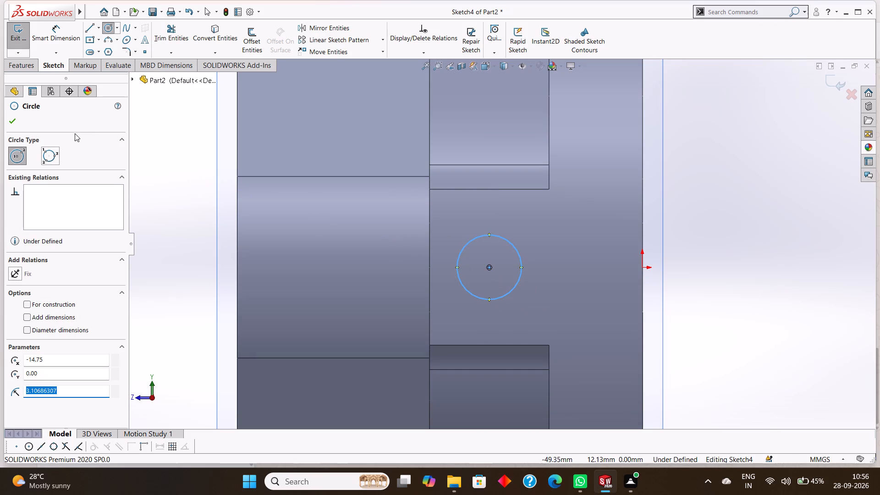
click(16, 123)
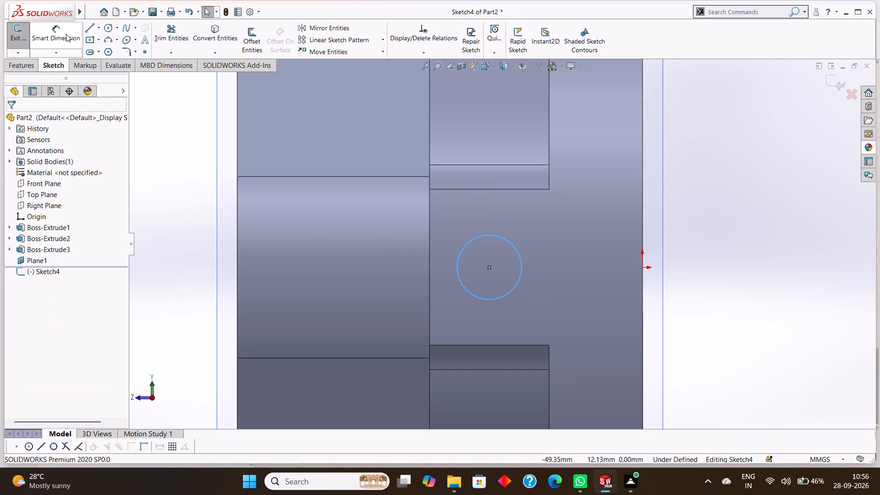
Dimension the circle's diameter and set it to 5.7 mm.
click(66, 34)
click(494, 234)
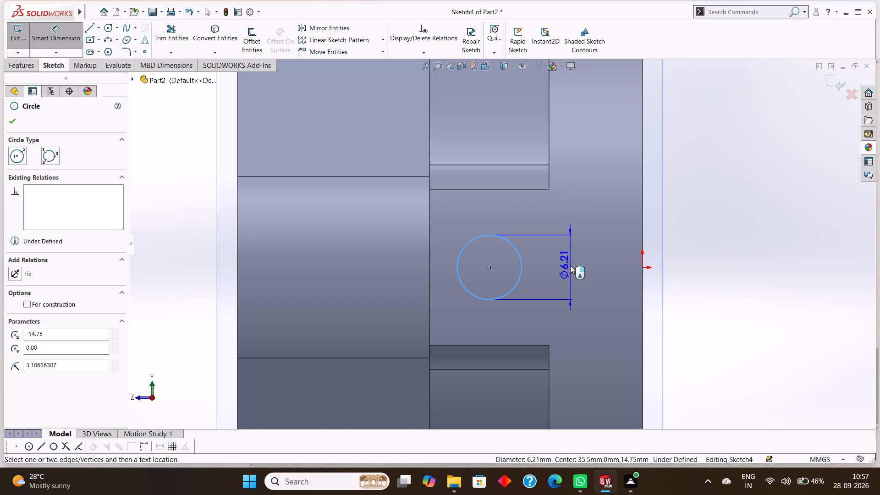
click(570, 265)
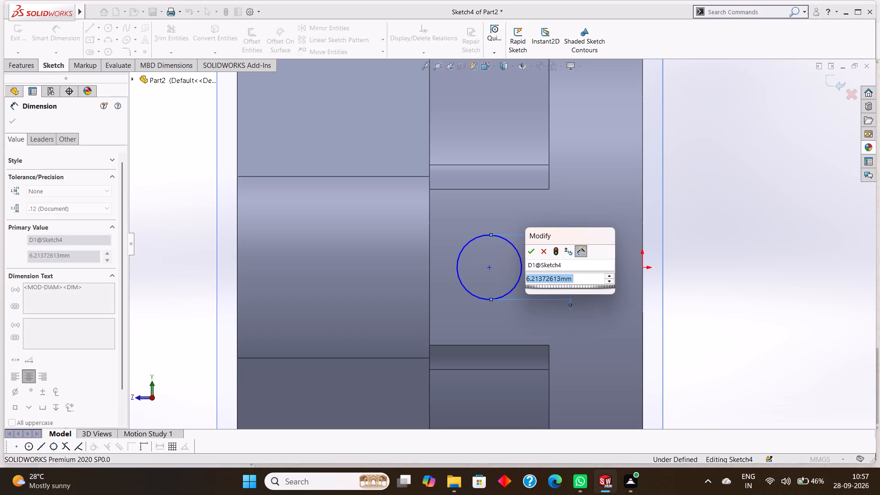
key(BackSpace)
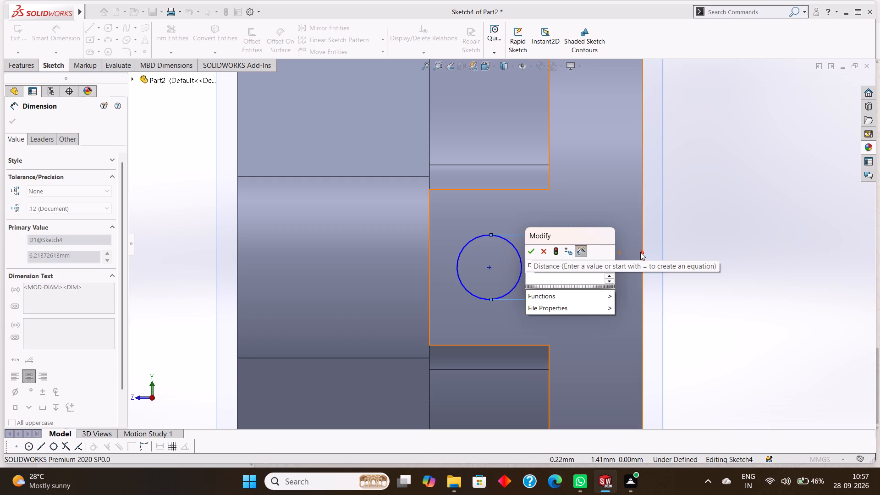
key(3)
key(7)
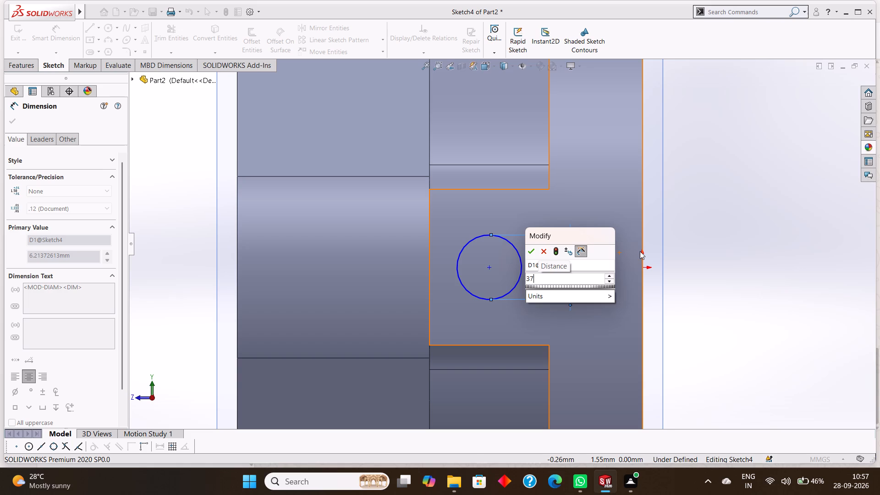
key(BackSpace)
key(BackSpace)
key(BackSpace)
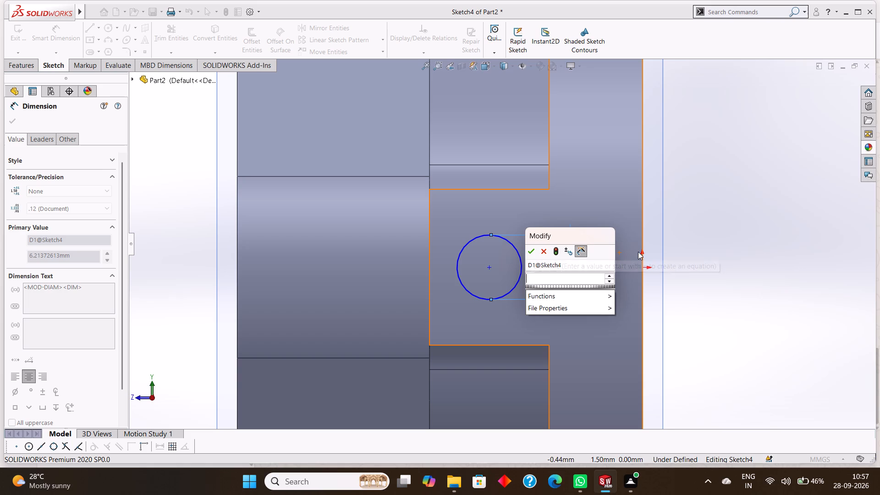
key(5)
key(period)
key(7)
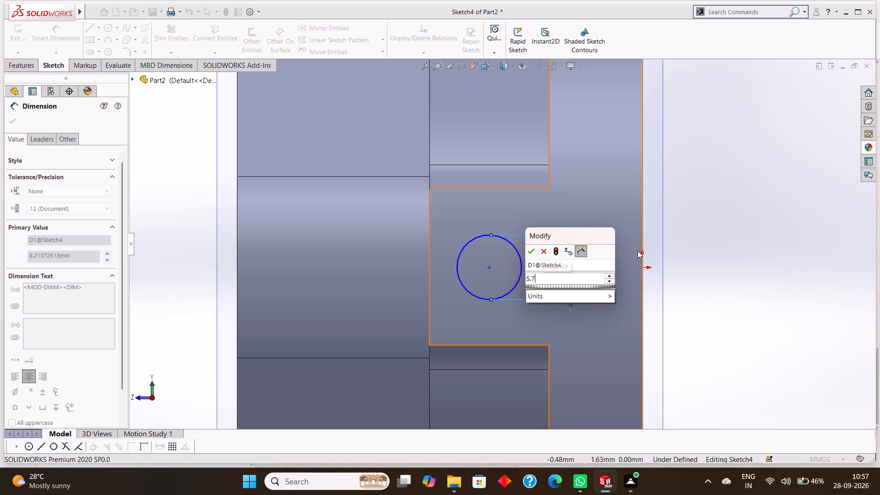
key(Return)
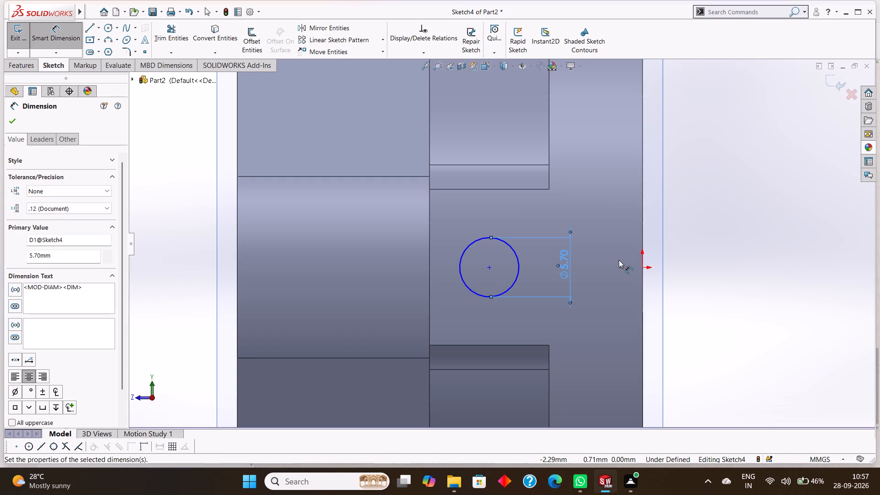
click(13, 116)
Cut-extrude the 5.7 mm circle into the tab as a blind hole 16 mm deep.
click(16, 69)
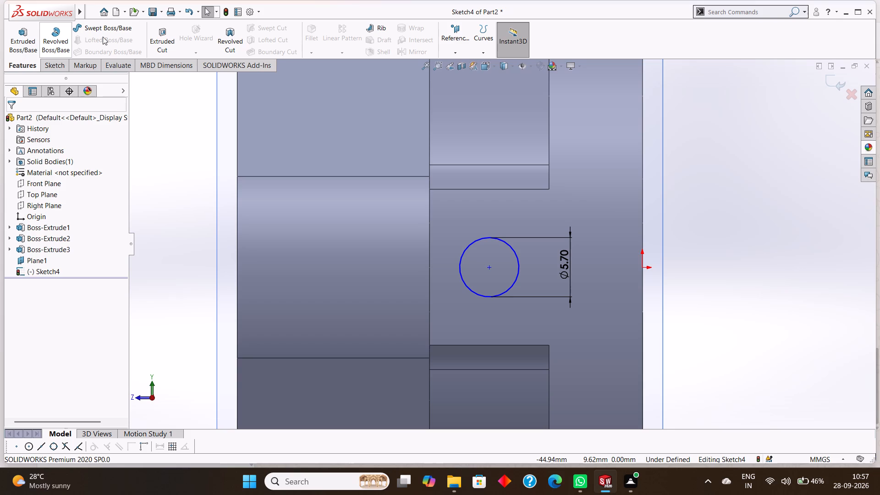
click(156, 33)
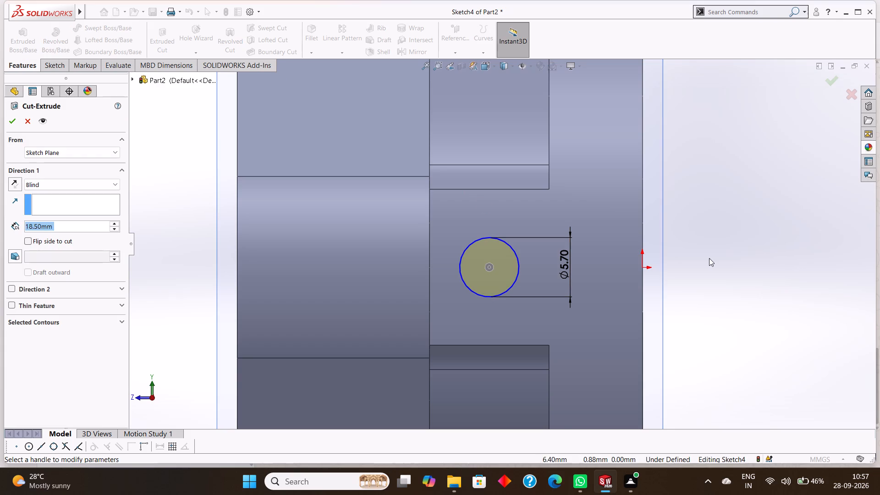
middle_drag(709, 258, 753, 275)
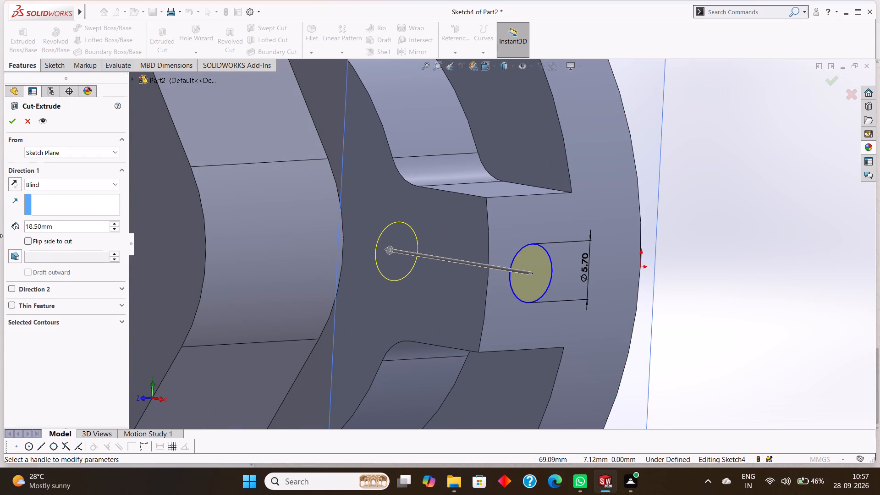
click(67, 229)
drag(75, 225, 17, 224)
key(BackSpace)
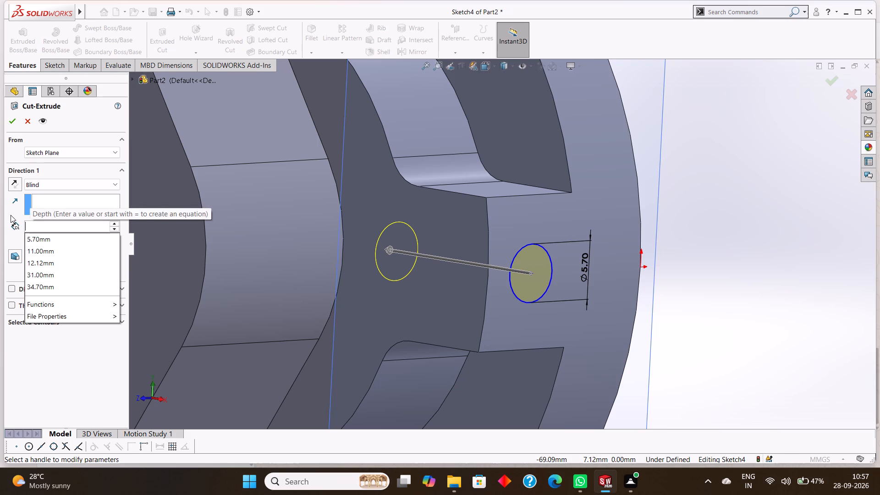
text(16)
key(Return)
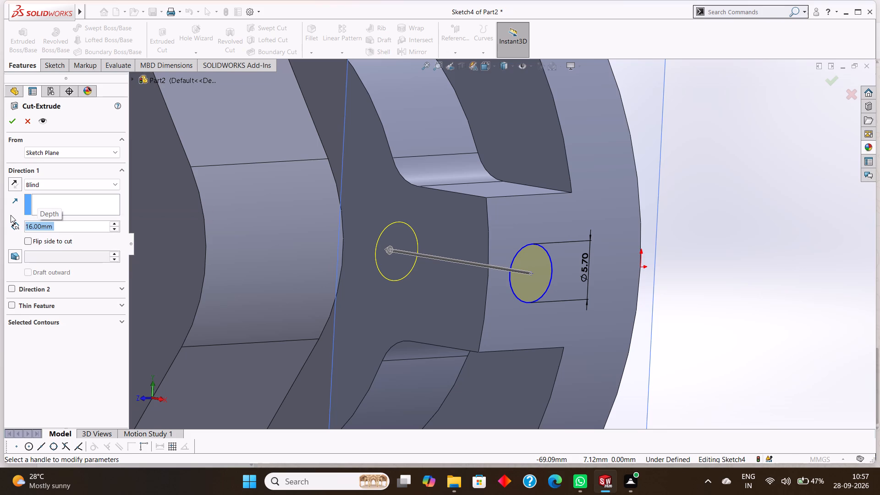
click(16, 126)
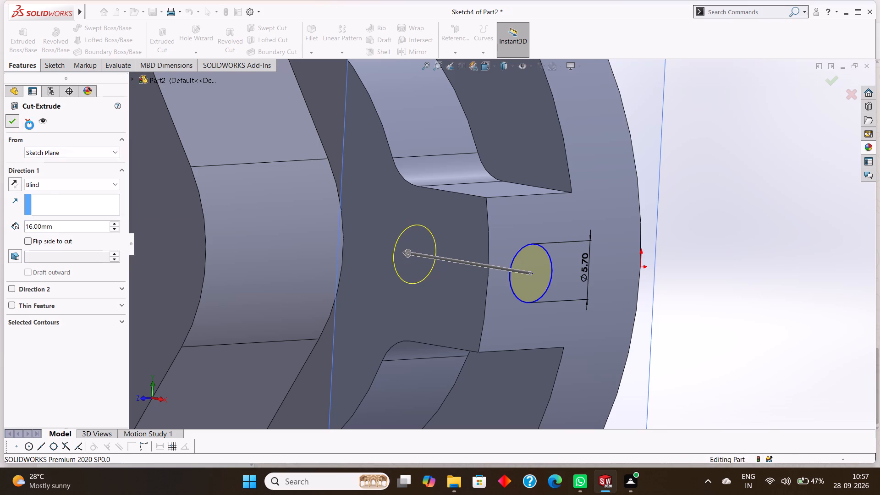
Start a new sketch on the offset plane, viewed face-on, and draw a circle about 10 mm in diameter concentric with the hole.
scroll(680, 220, up, 3)
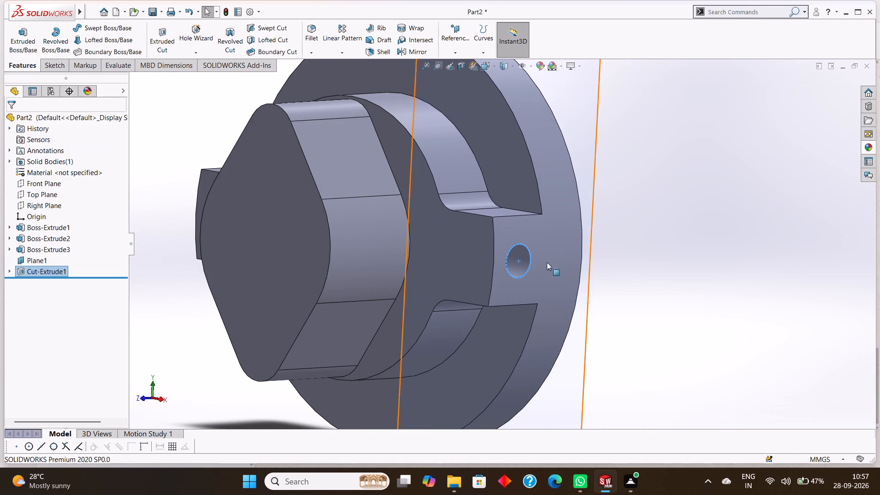
click(633, 227)
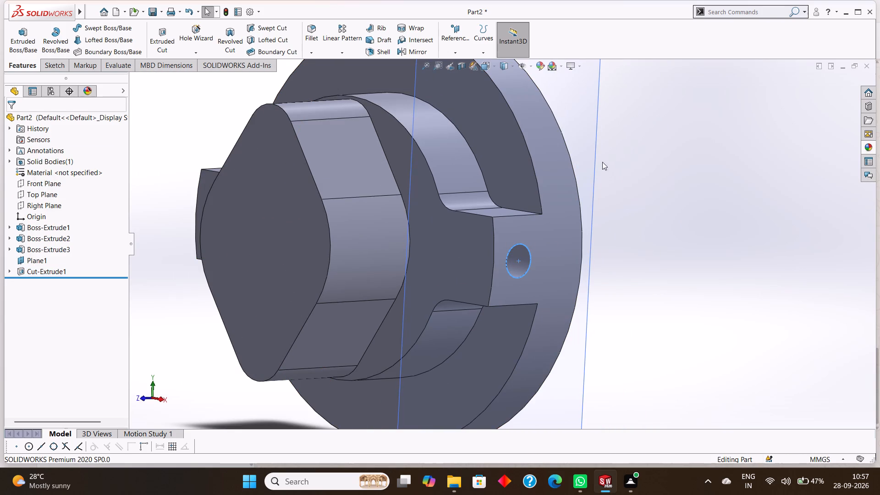
click(581, 143)
key(ctrl+8)
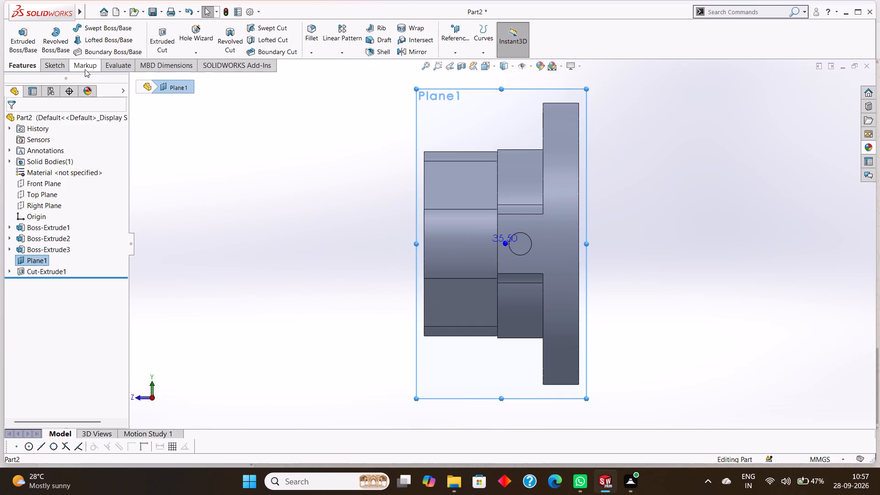
click(48, 70)
right_click(516, 116)
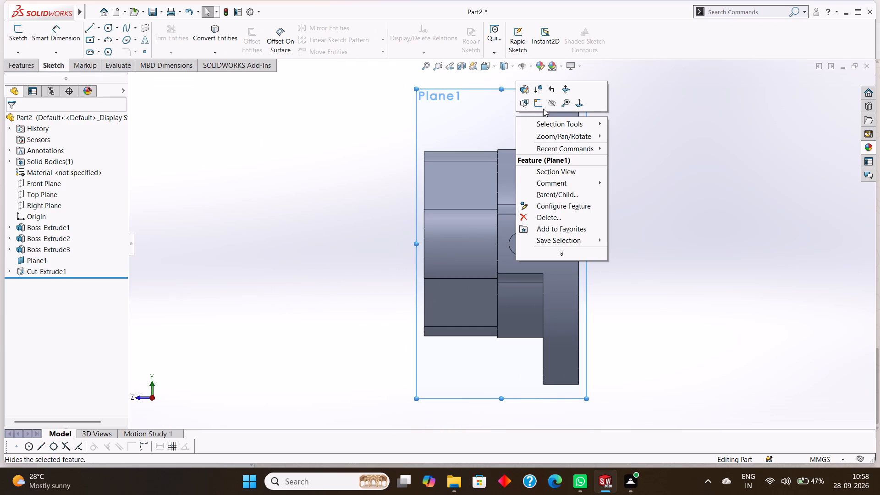
click(538, 104)
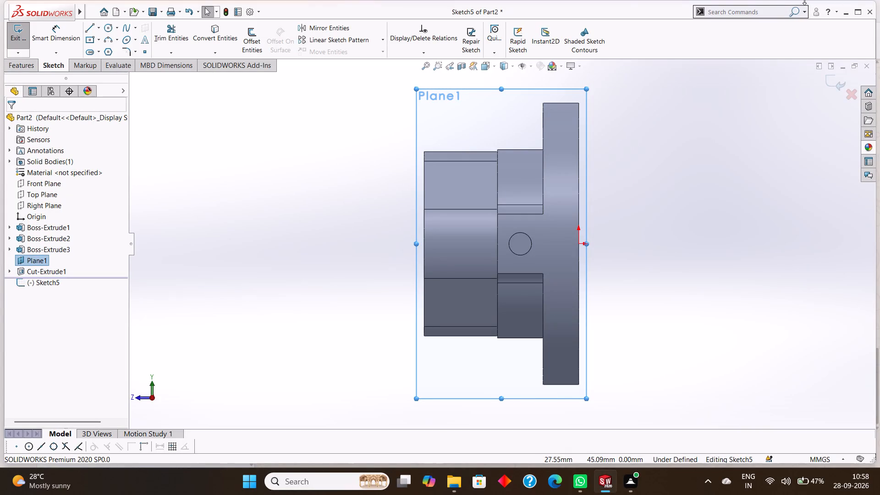
click(110, 25)
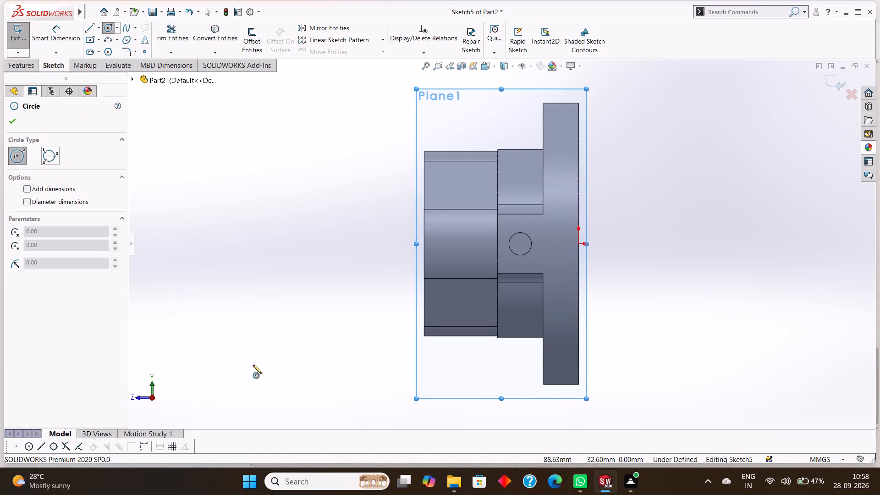
click(521, 244)
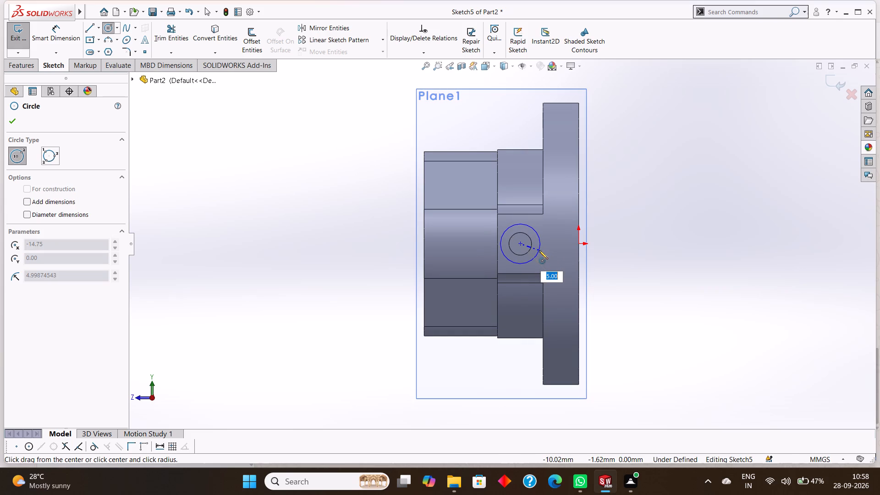
click(539, 250)
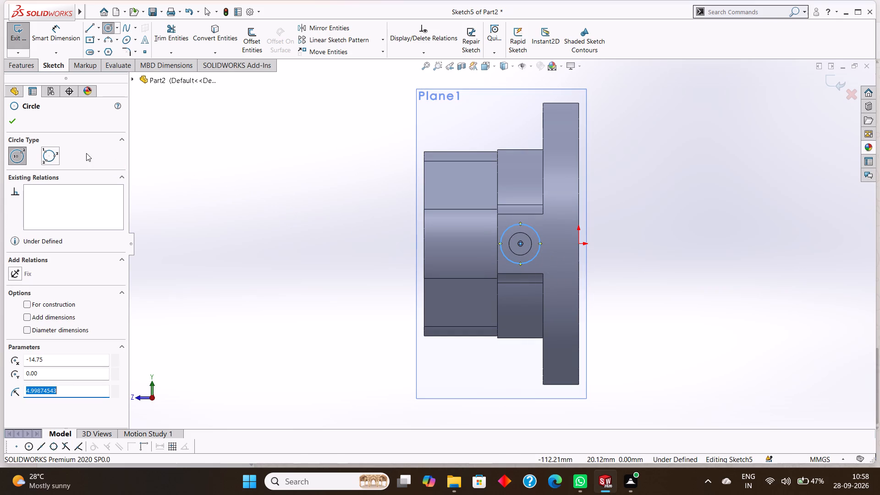
click(13, 124)
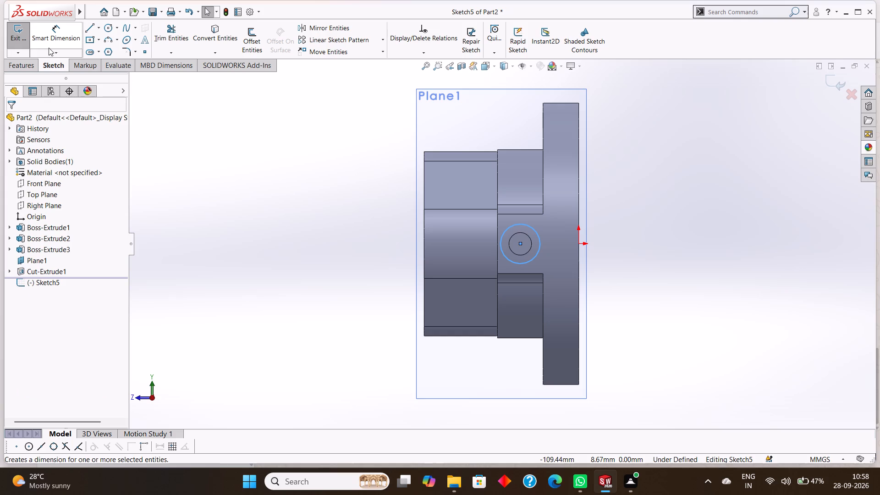
Dimension the larger circle's diameter, keeping its size as drawn.
click(48, 42)
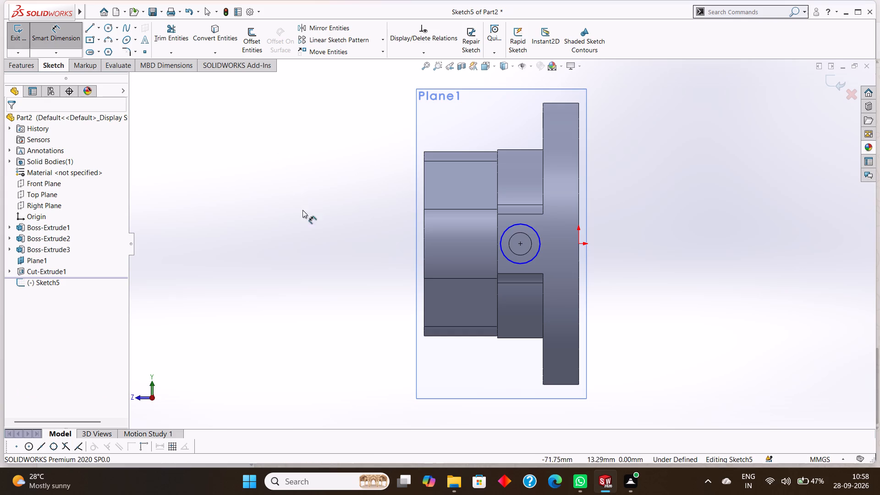
click(531, 225)
click(556, 234)
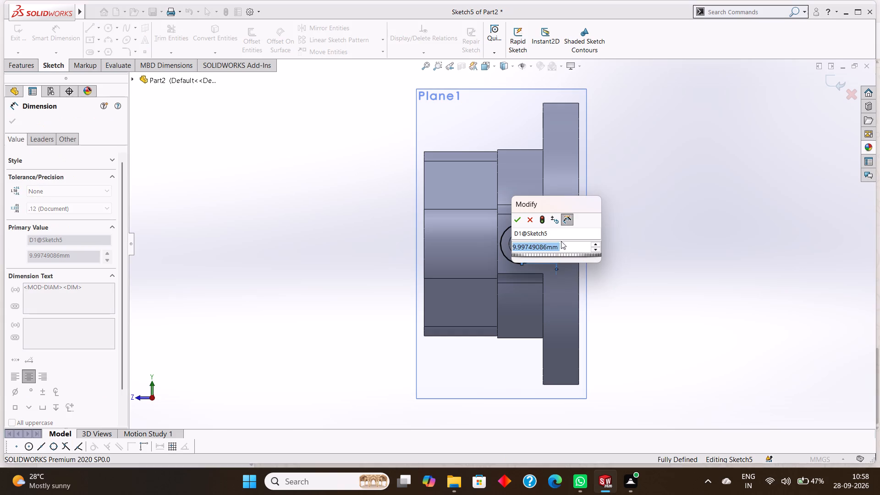
click(514, 219)
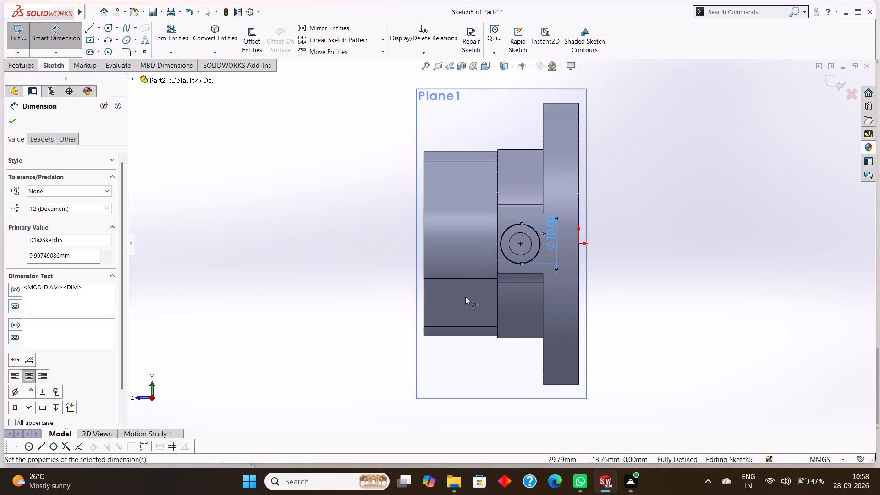
click(16, 125)
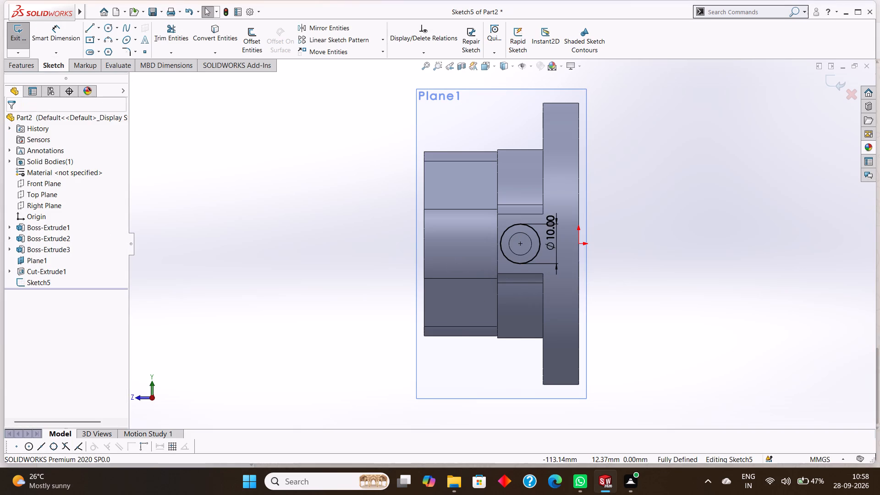
Cut-extrude the 10 mm circle into the tab as a blind counterbore 2 mm deep.
click(33, 67)
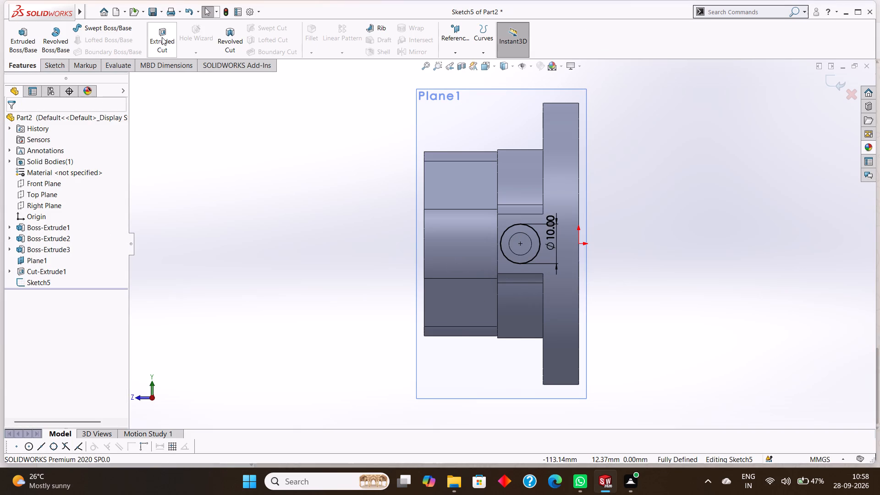
click(162, 37)
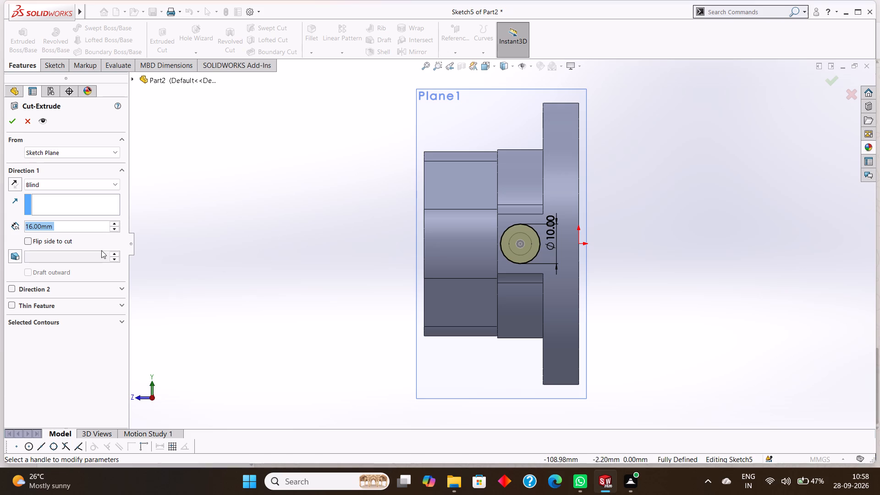
key(2)
key(Return)
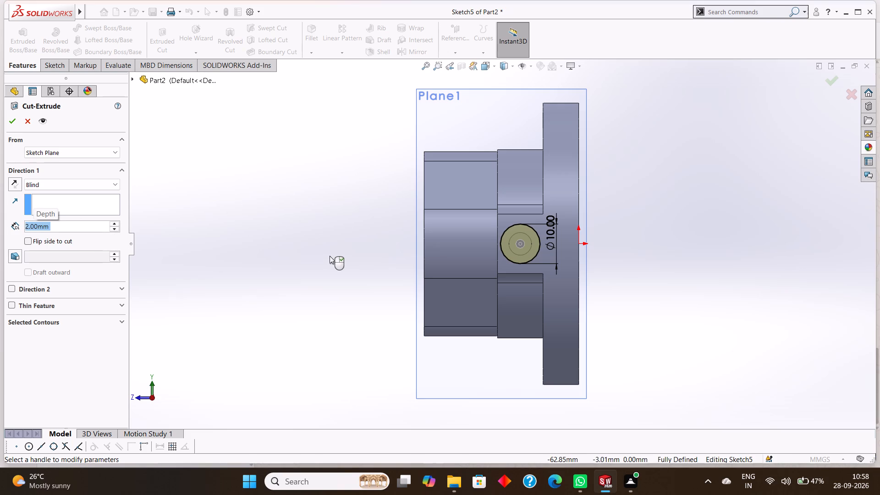
click(9, 120)
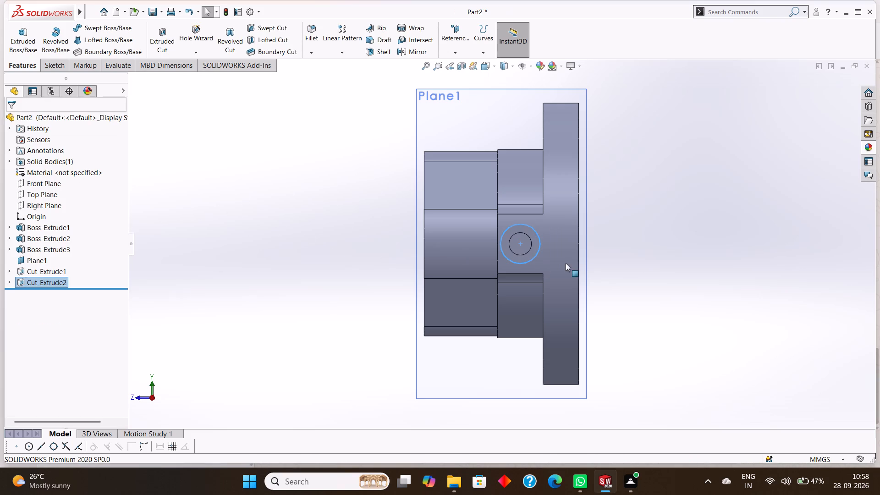
click(623, 251)
Hide the 35.5 mm offset reference plane used for the side hole sketches.
middle_drag(677, 274, 707, 223)
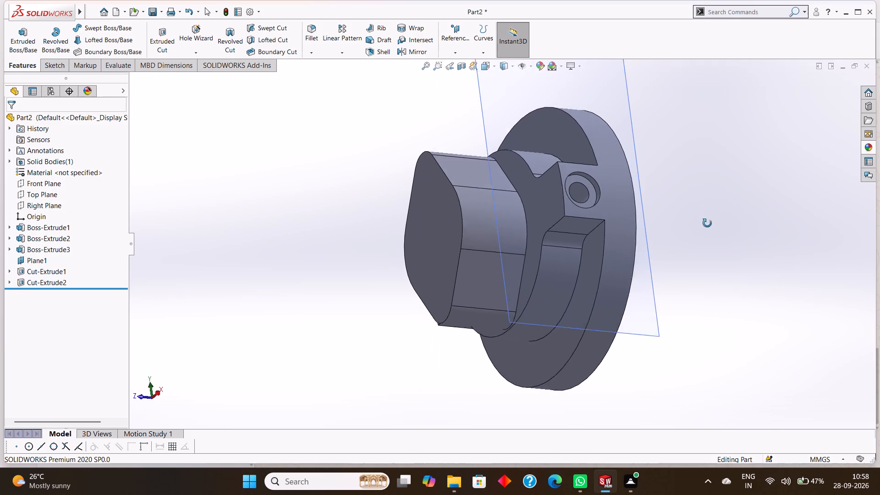
middle_drag(707, 223, 709, 233)
scroll(709, 233, up, 3)
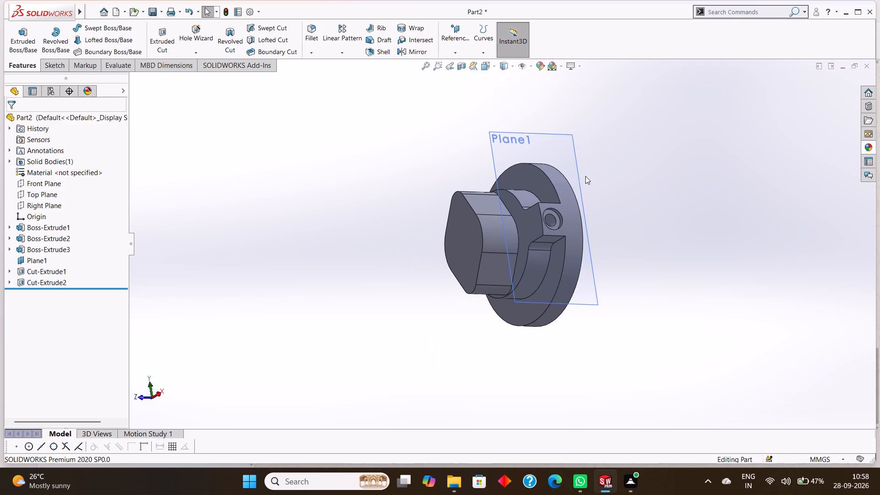
right_click(552, 143)
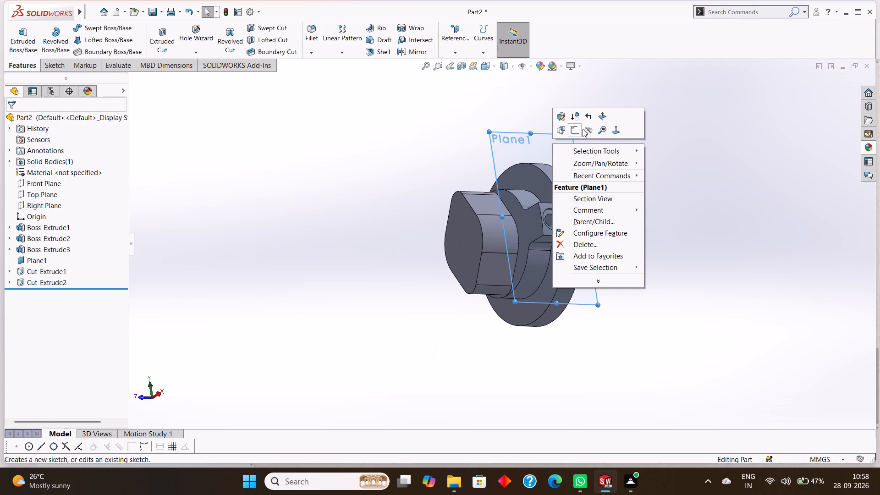
click(586, 131)
Create a reference plane from the Right Plane with a 0 mm offset.
middle_drag(657, 221, 711, 186)
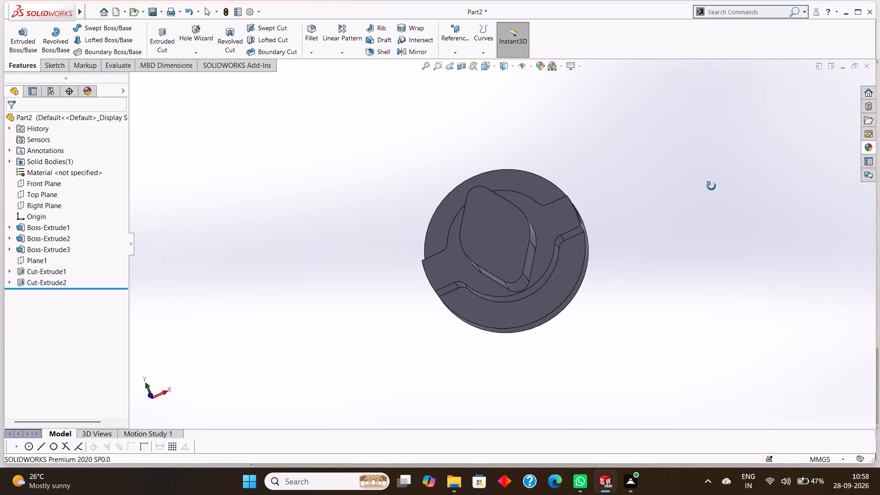
middle_drag(711, 186, 720, 179)
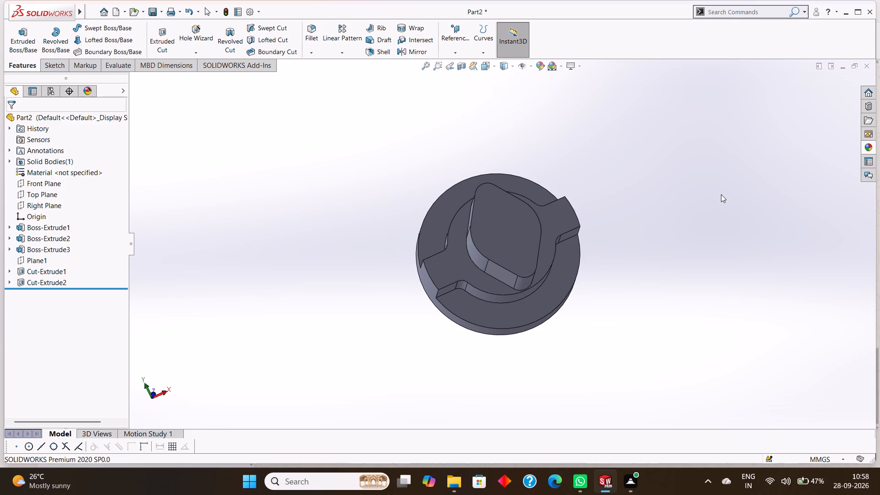
scroll(721, 194, up, 2)
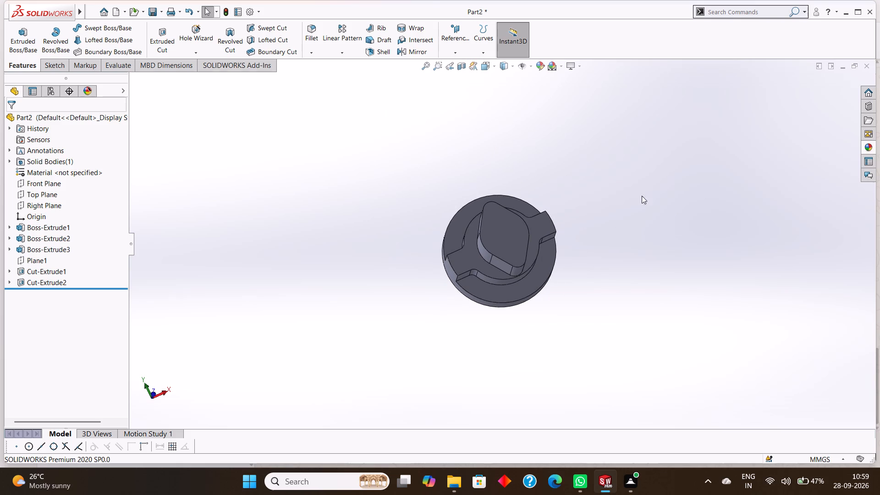
middle_drag(681, 236, 658, 246)
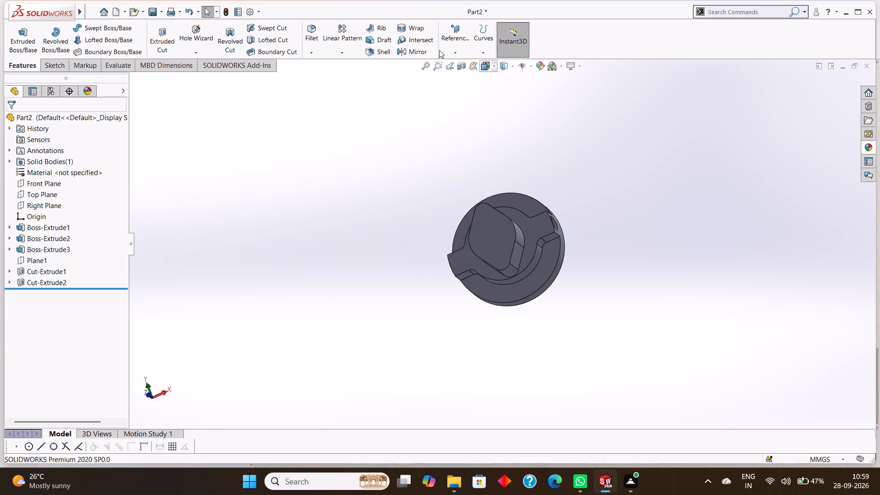
click(454, 52)
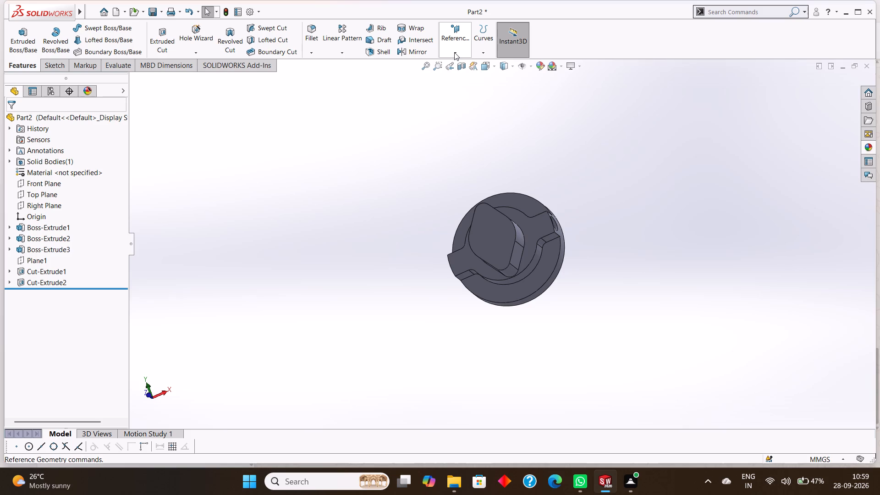
click(468, 61)
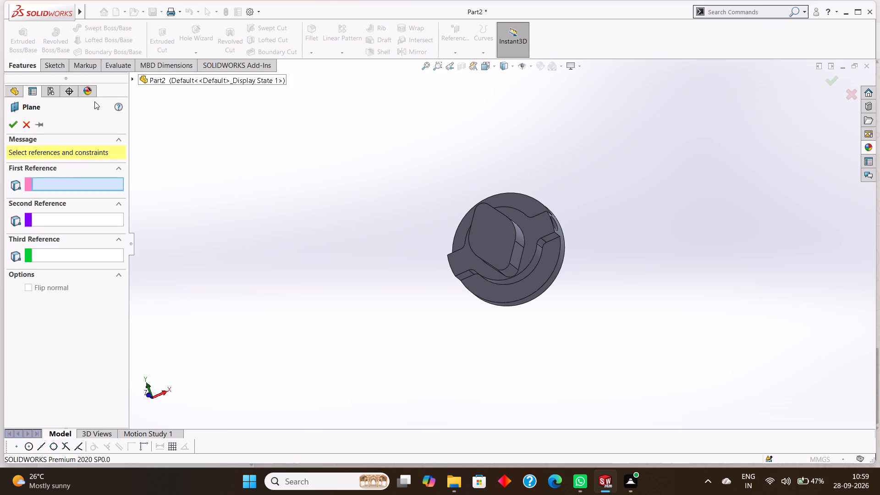
click(134, 78)
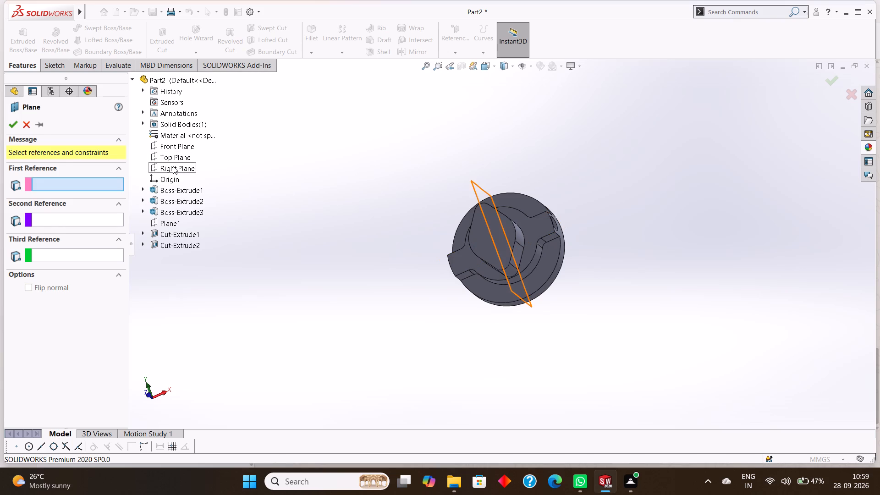
click(173, 166)
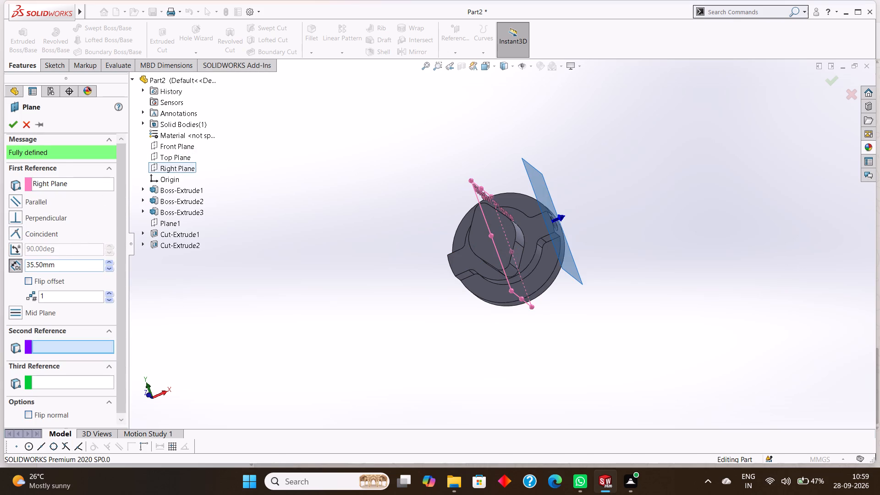
drag(69, 267, 3, 258)
key(0)
key(Return)
click(10, 127)
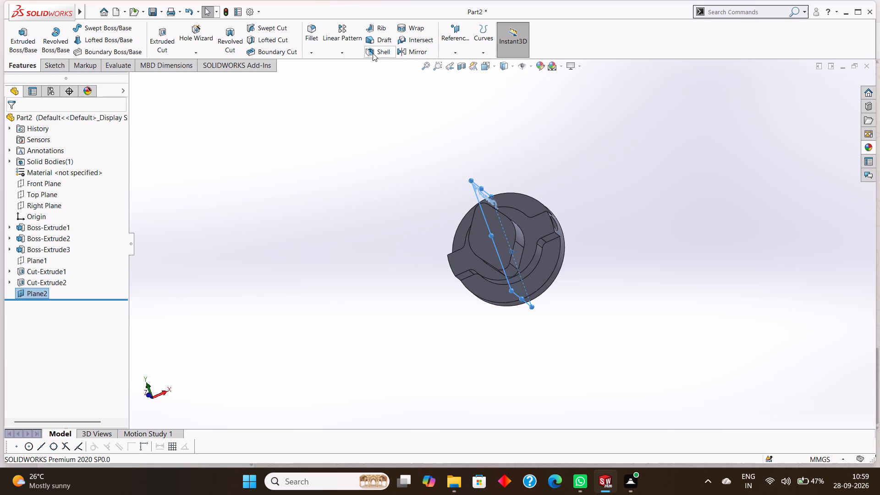
Mirror both the 5.7 mm hole cut and the 10 mm counterbore cut about the new central plane.
click(339, 53)
click(353, 87)
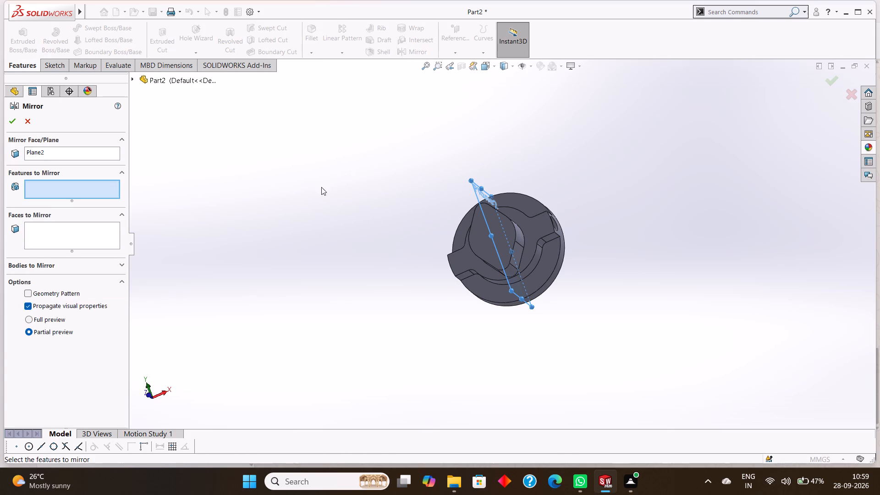
scroll(595, 240, down, 1)
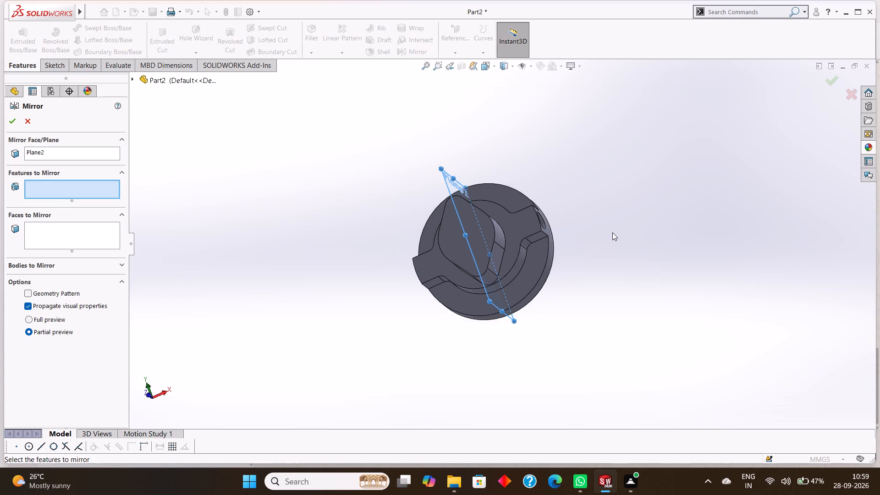
middle_drag(612, 232, 574, 263)
scroll(535, 234, down, 5)
middle_drag(641, 234, 643, 234)
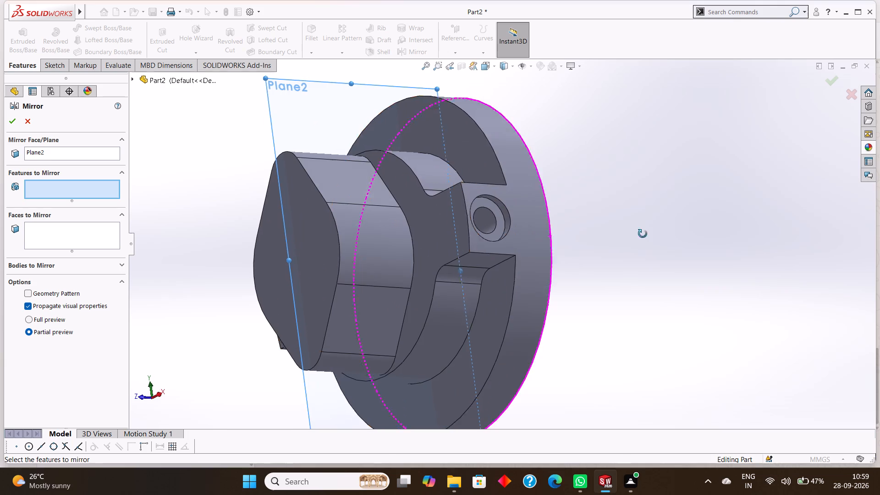
middle_drag(643, 234, 651, 184)
scroll(651, 184, down, 1)
scroll(558, 206, down, 1)
scroll(549, 209, up, 2)
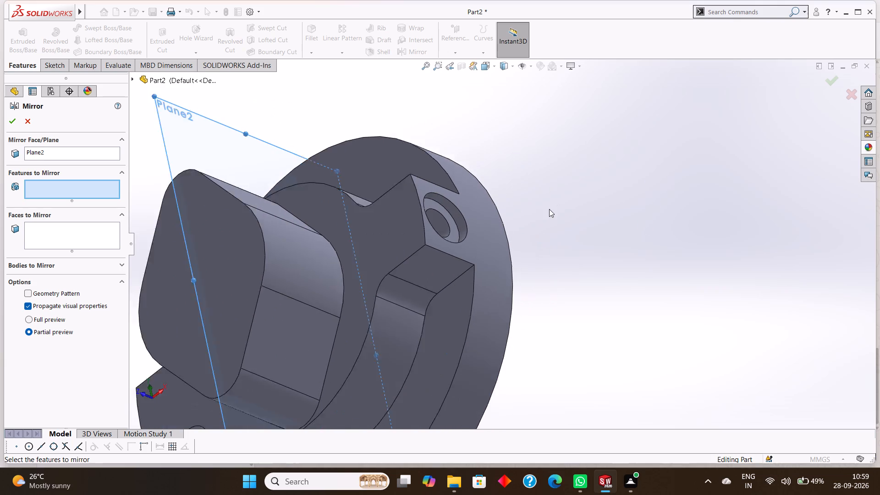
scroll(549, 209, up, 1)
scroll(457, 225, down, 7)
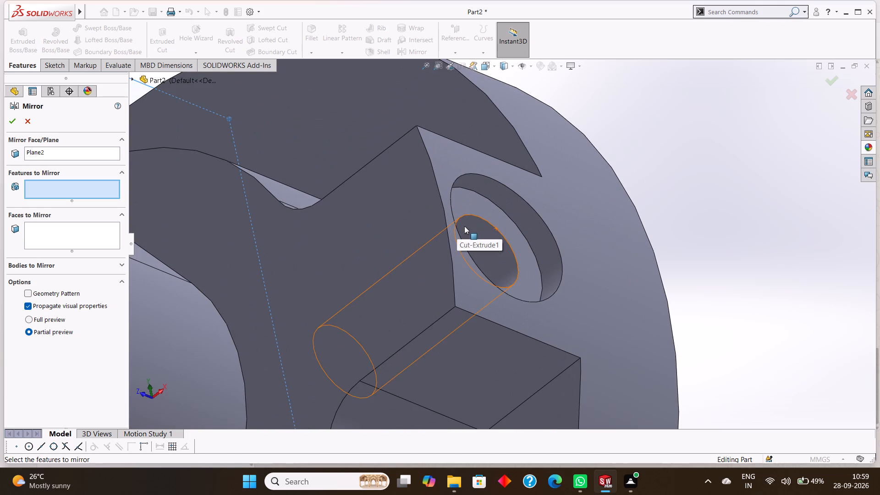
click(472, 226)
click(501, 193)
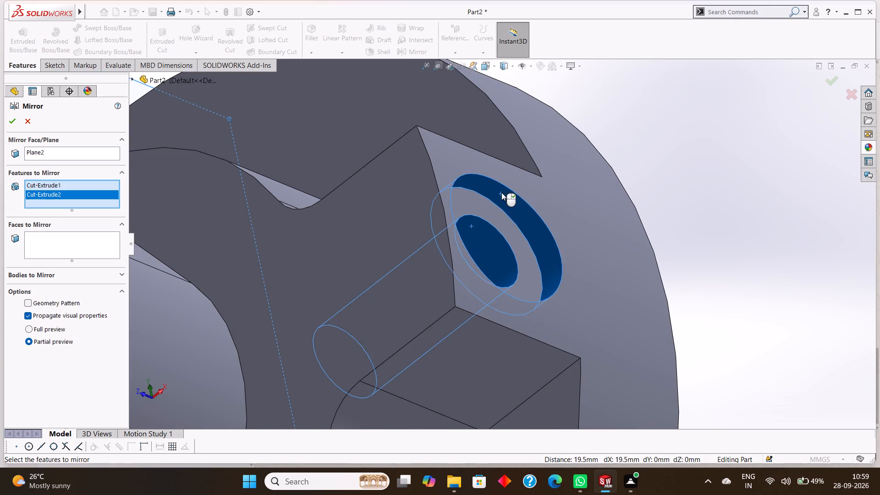
scroll(717, 253, up, 9)
middle_drag(708, 262, 738, 253)
scroll(738, 253, up, 1)
click(14, 124)
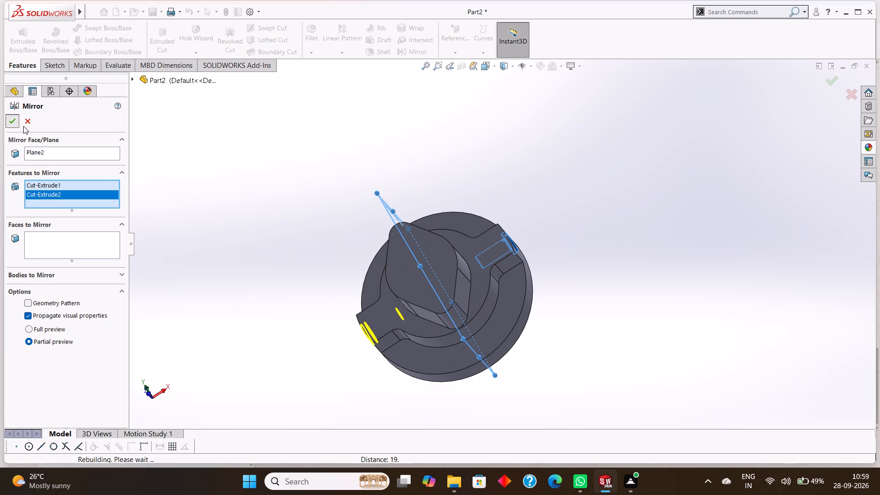
click(509, 161)
Hide the central reference plane used for the mirror.
middle_drag(525, 178, 595, 146)
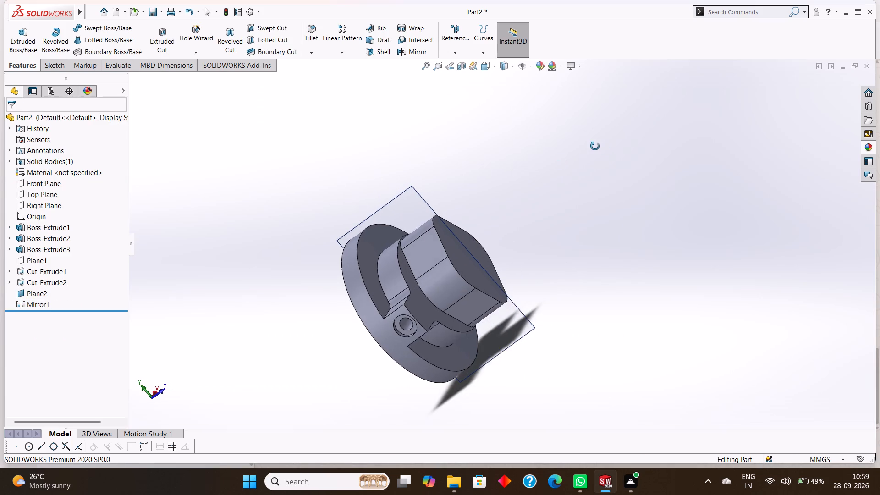
middle_drag(595, 146, 581, 150)
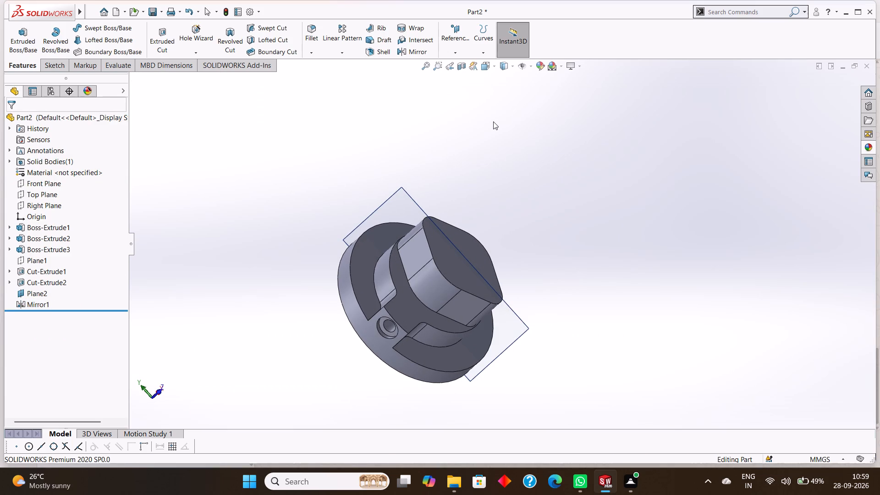
right_click(403, 198)
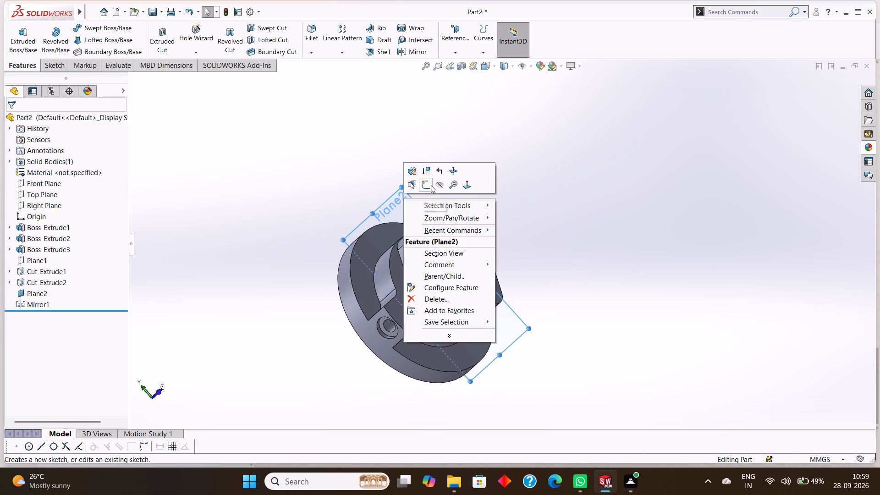
click(438, 184)
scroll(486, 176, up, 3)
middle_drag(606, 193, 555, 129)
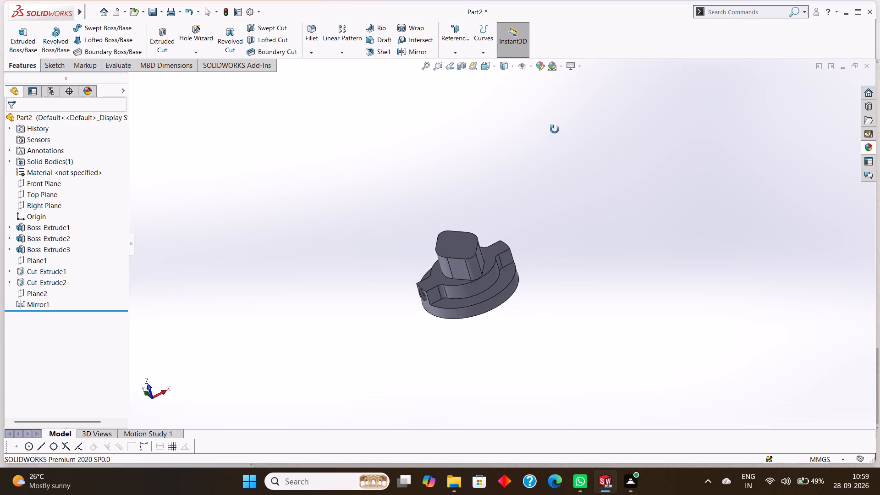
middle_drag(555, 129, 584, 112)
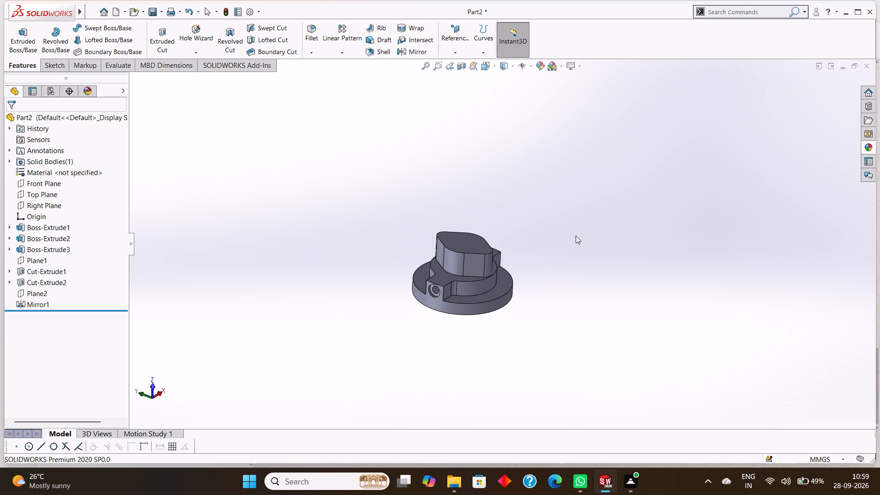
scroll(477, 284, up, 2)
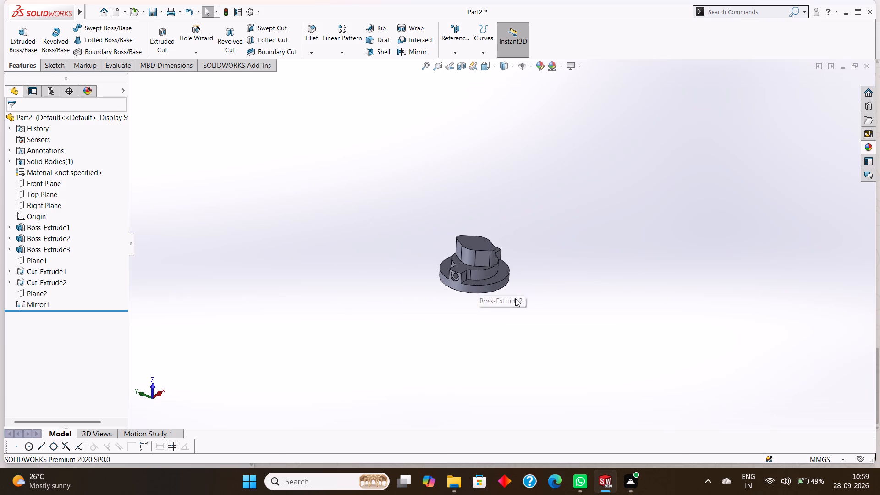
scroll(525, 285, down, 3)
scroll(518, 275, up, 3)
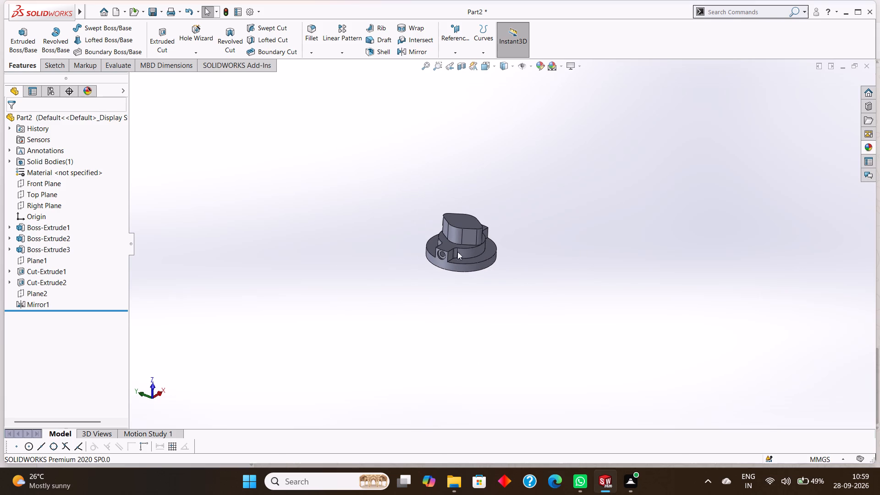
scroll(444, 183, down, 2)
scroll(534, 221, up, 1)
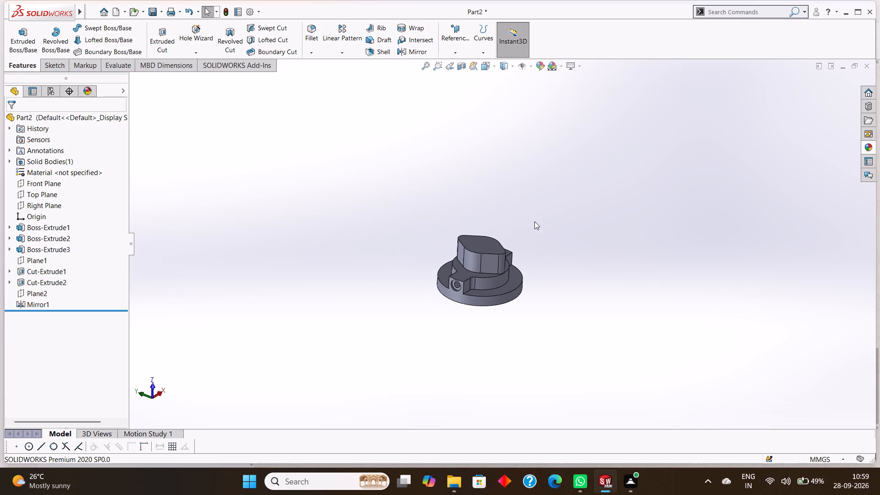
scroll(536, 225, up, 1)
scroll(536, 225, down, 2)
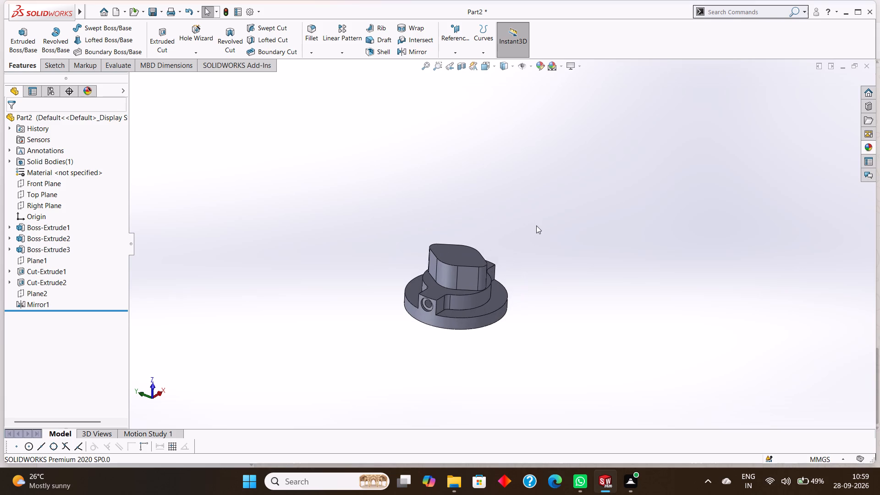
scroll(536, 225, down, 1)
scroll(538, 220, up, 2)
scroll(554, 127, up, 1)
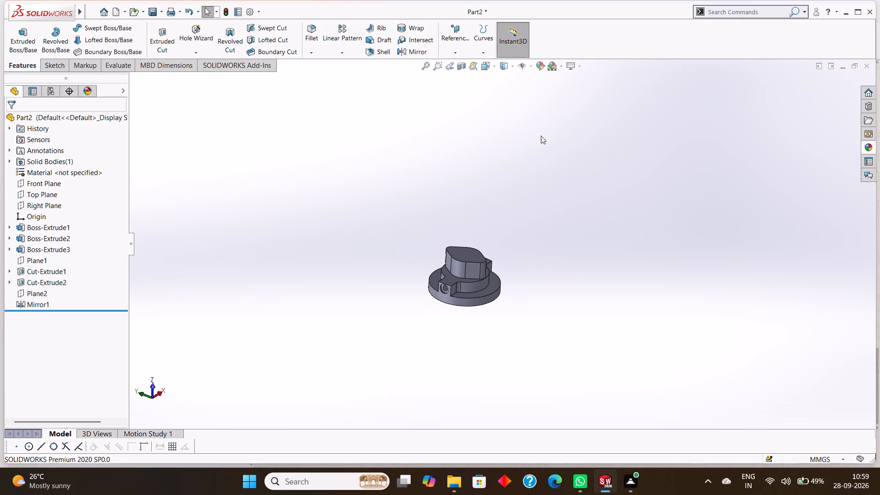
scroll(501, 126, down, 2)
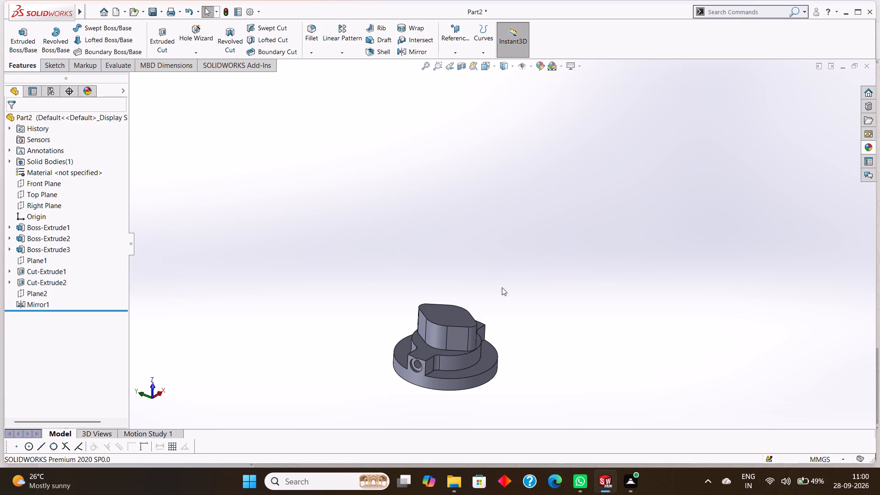
Sketch a circle about 18.2 mm in diameter, centred on the origin, on the top face of the diamond-shaped boss.
scroll(507, 291, up, 1)
scroll(507, 291, down, 2)
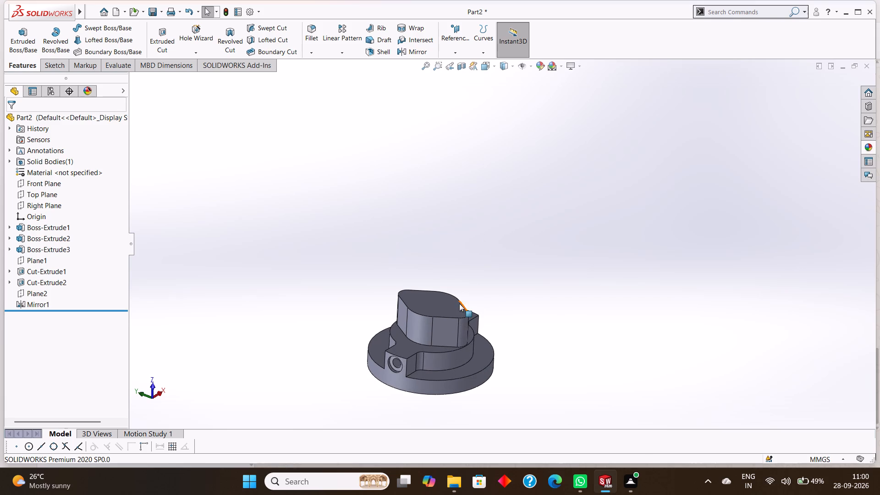
click(435, 301)
click(473, 274)
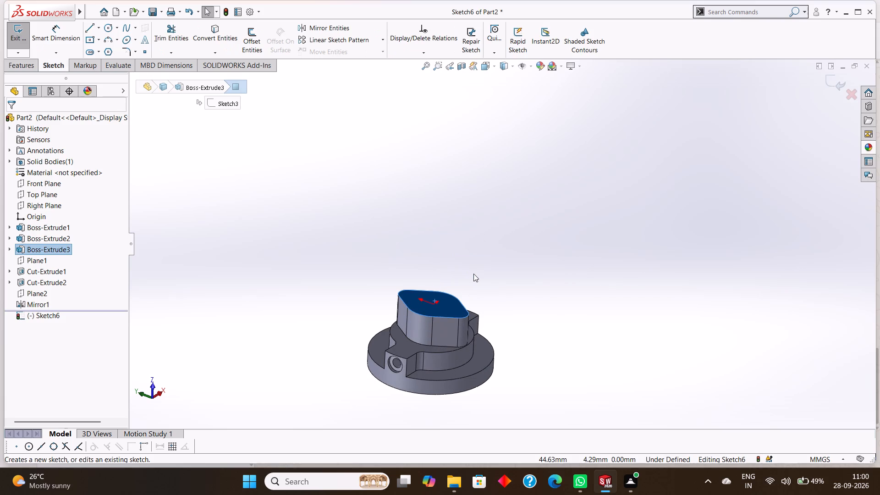
key(ctrl+8)
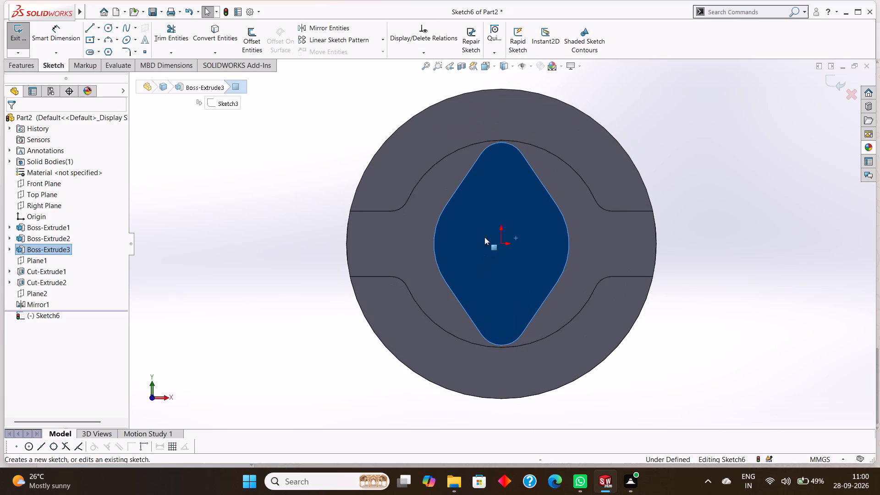
click(108, 29)
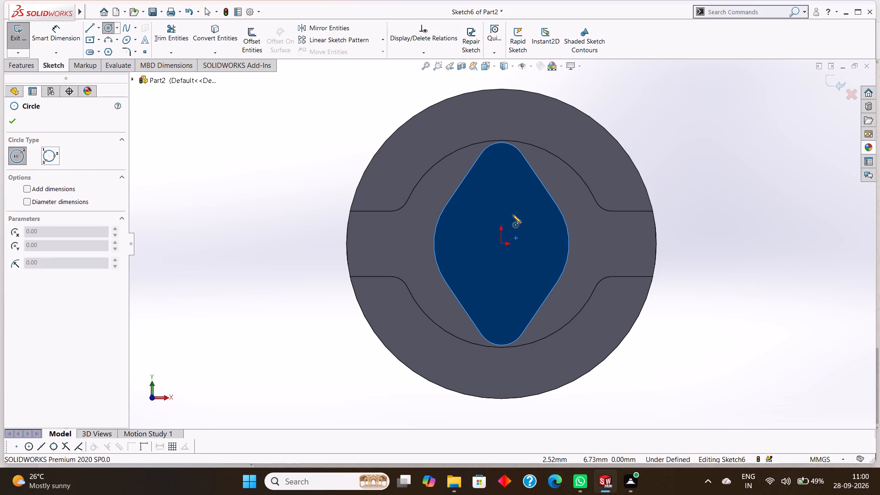
key(Escape)
key(Escape)
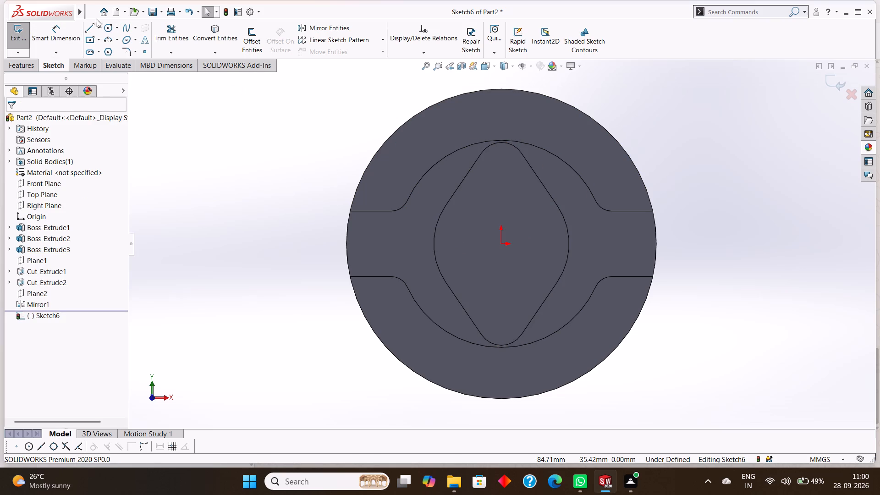
click(108, 24)
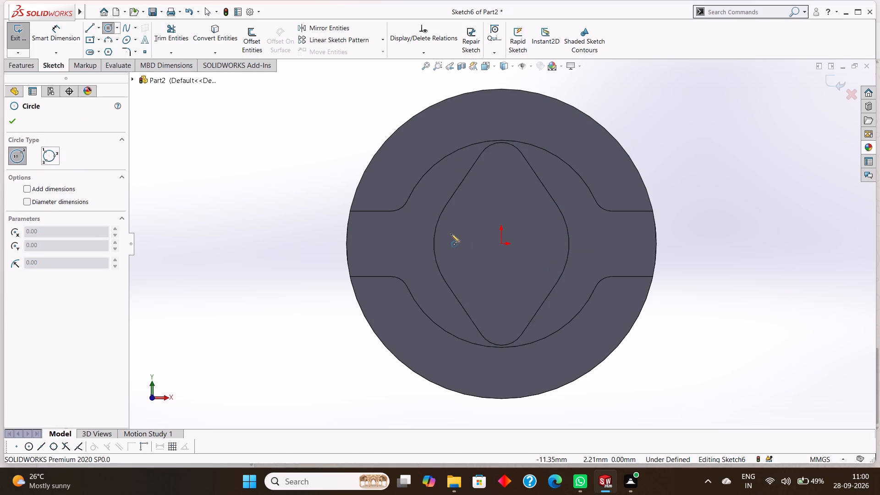
click(501, 244)
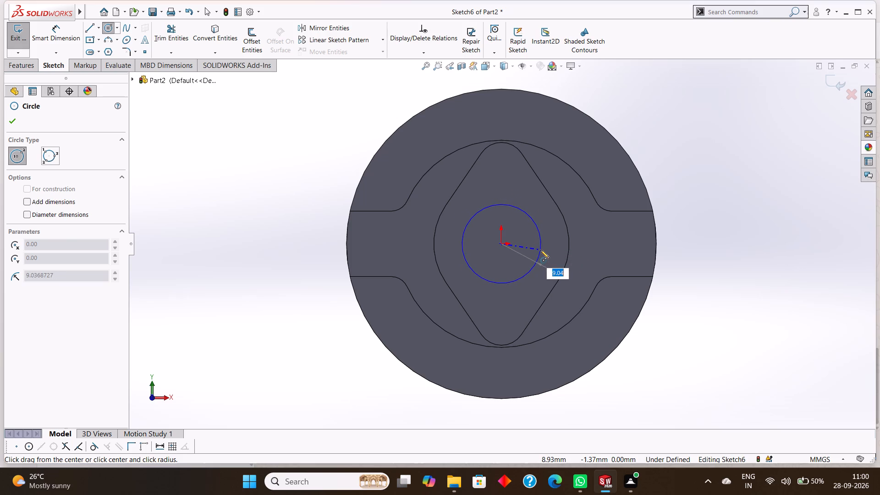
click(541, 248)
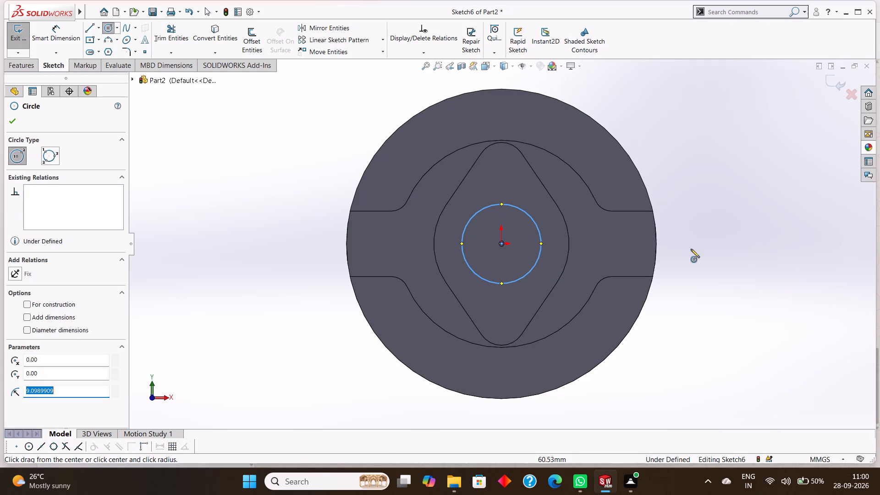
click(16, 120)
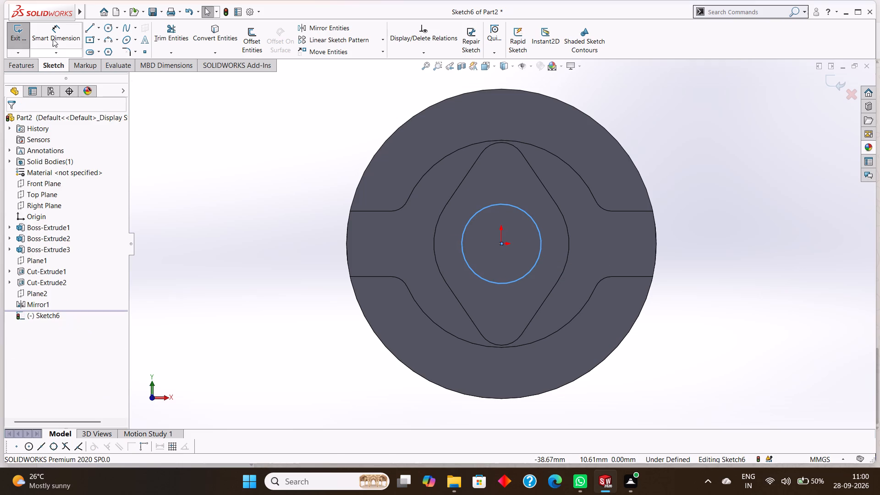
Dimension the circle on the boss's top face to a diameter of 23 mm.
click(53, 39)
click(522, 210)
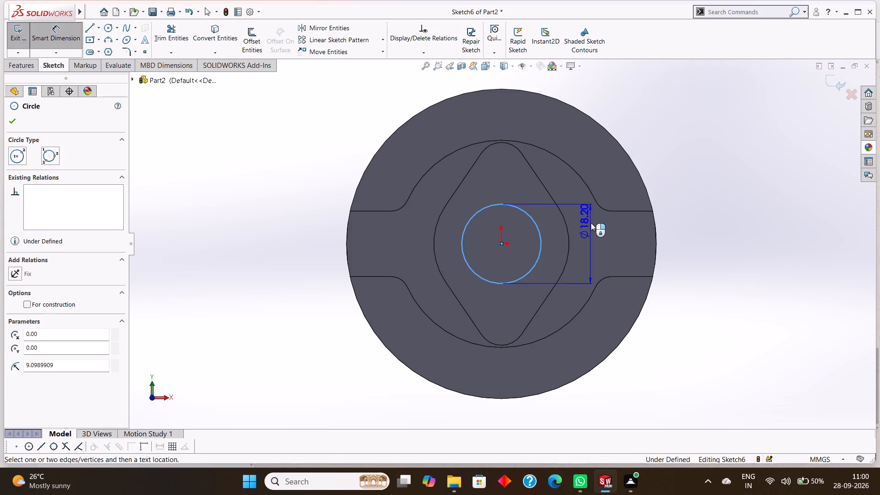
click(592, 223)
text(23)
key(Return)
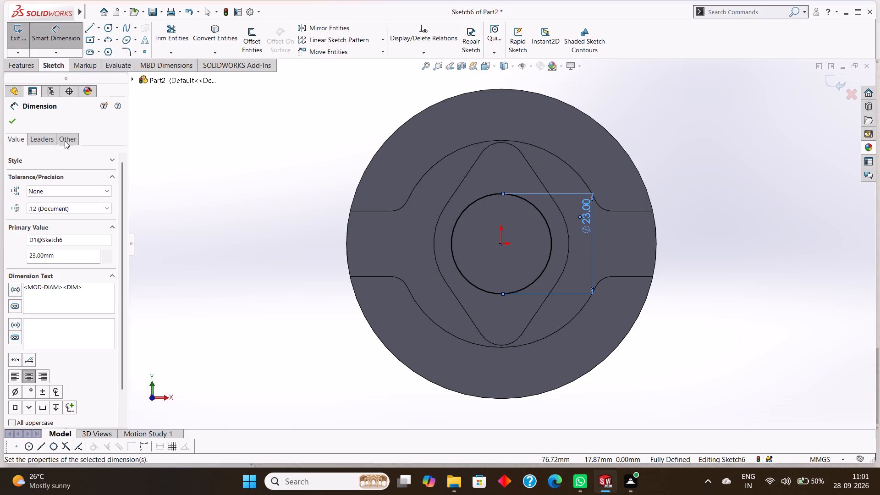
click(5, 124)
Cut the 23 mm circle into the boss as a blind extruded cut 18.5 mm deep.
click(23, 63)
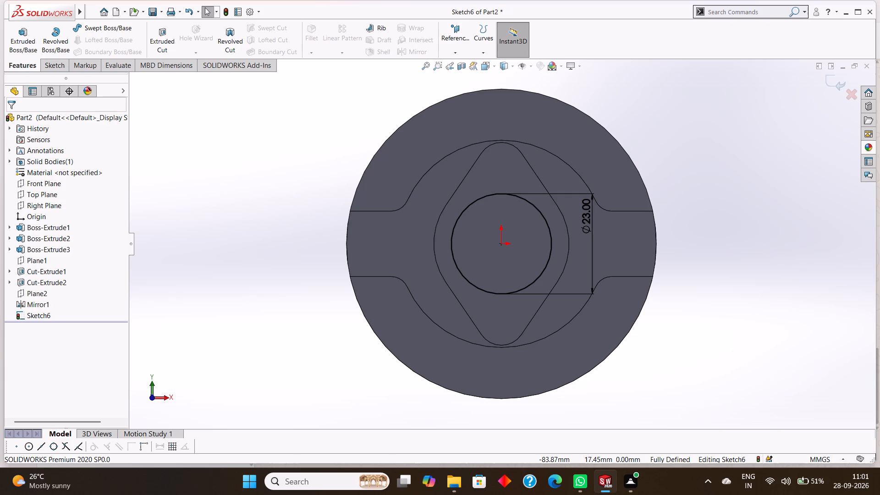
click(59, 63)
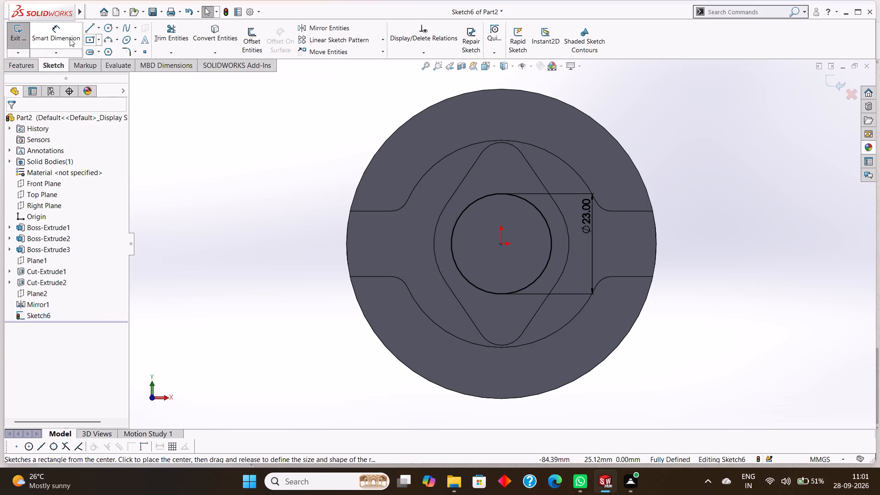
click(30, 65)
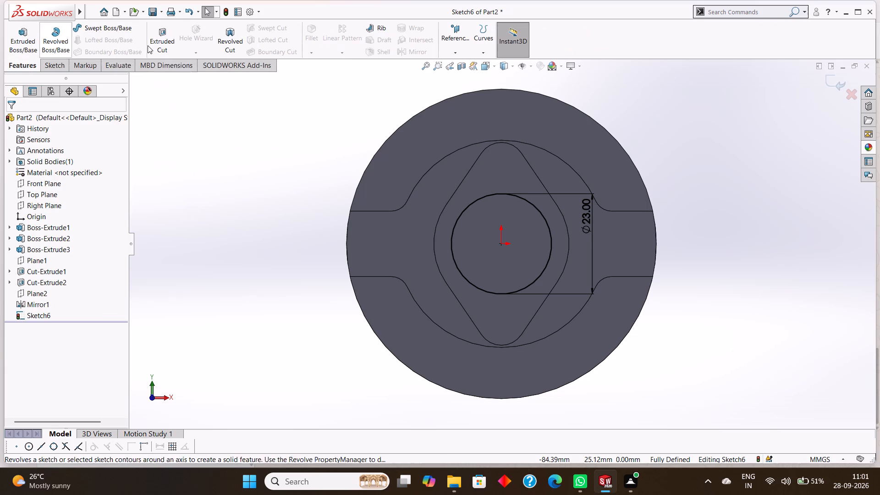
click(163, 45)
middle_drag(731, 345, 730, 244)
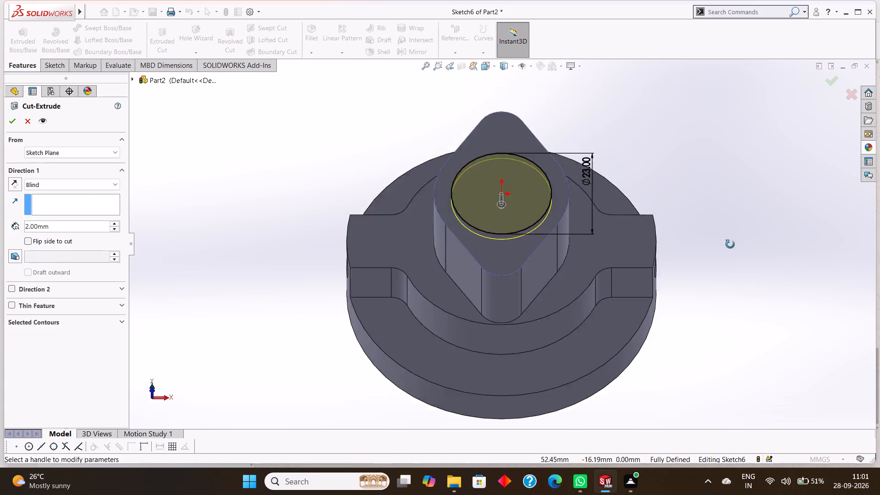
middle_drag(730, 244, 733, 198)
drag(71, 226, 65, 226)
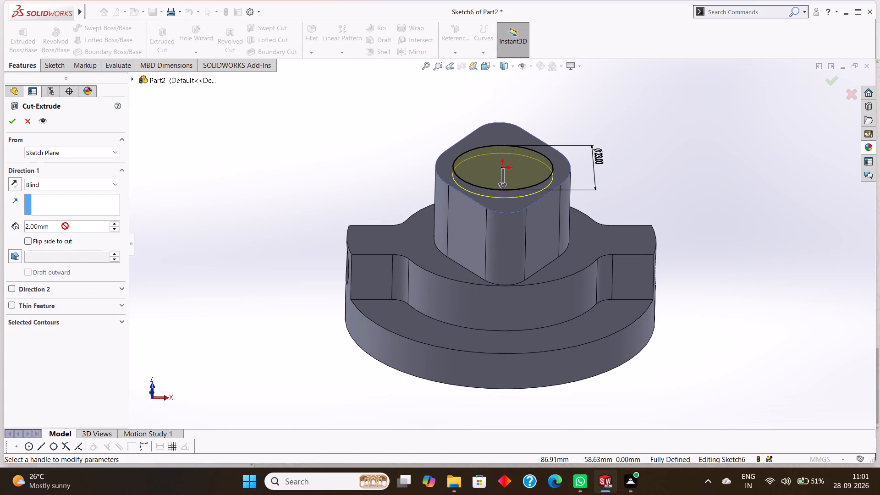
drag(65, 226, 13, 225)
text(18.5)
key(Return)
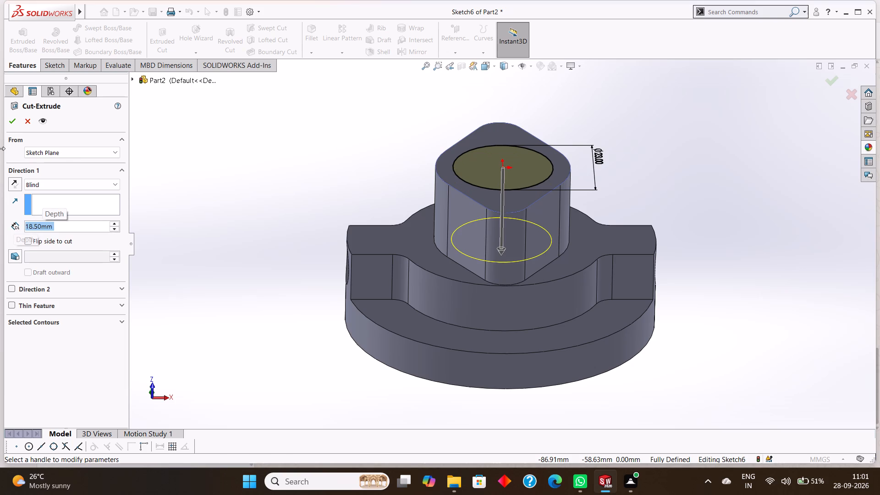
click(11, 121)
click(668, 181)
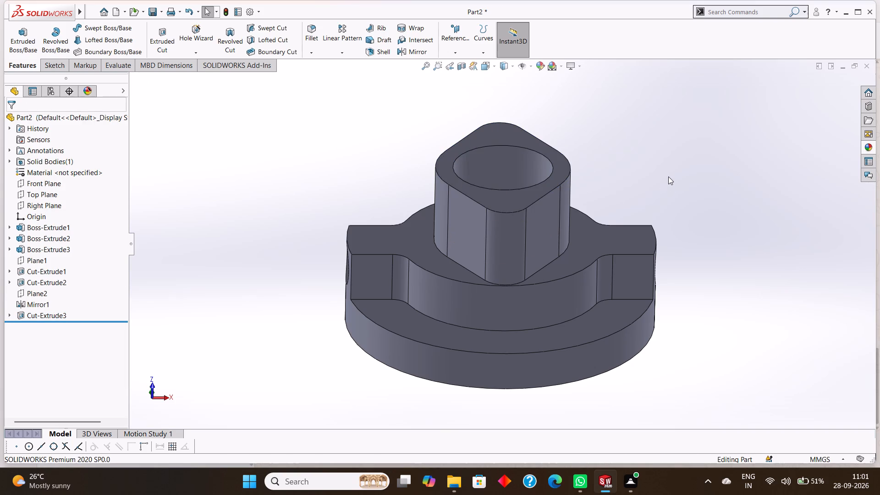
Sketch a circle about 13.8 mm in diameter, centred on the origin, on the floor of the 23 mm bore.
middle_drag(668, 176, 664, 255)
scroll(661, 244, up, 2)
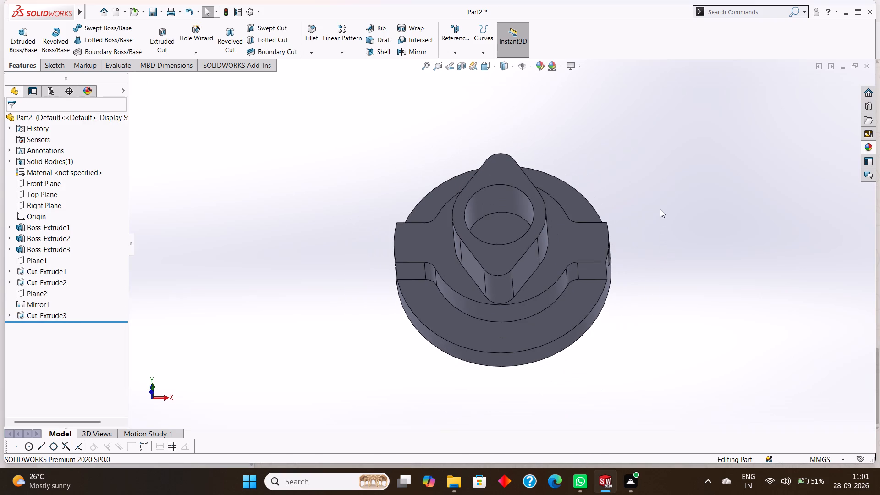
click(489, 220)
click(530, 194)
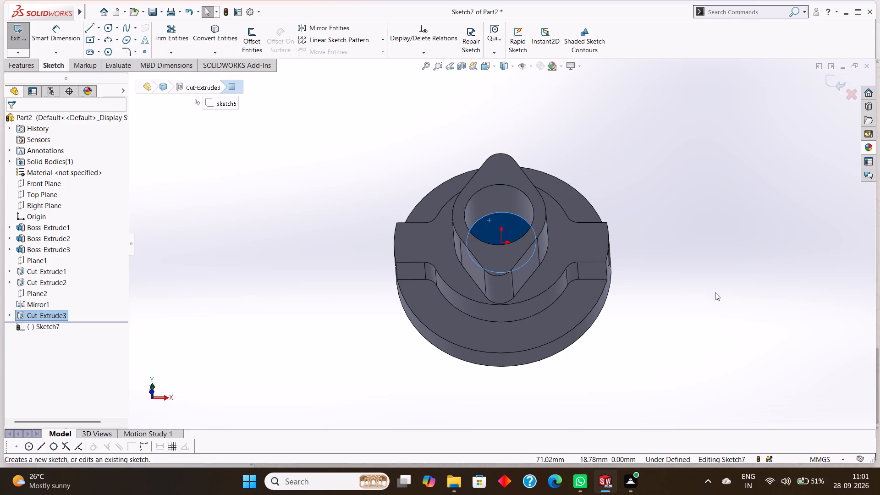
key(ctrl+8)
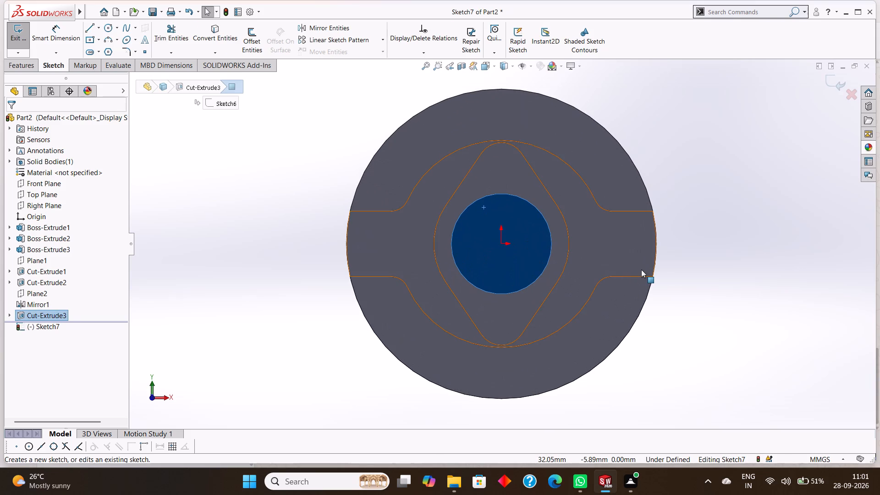
key(Escape)
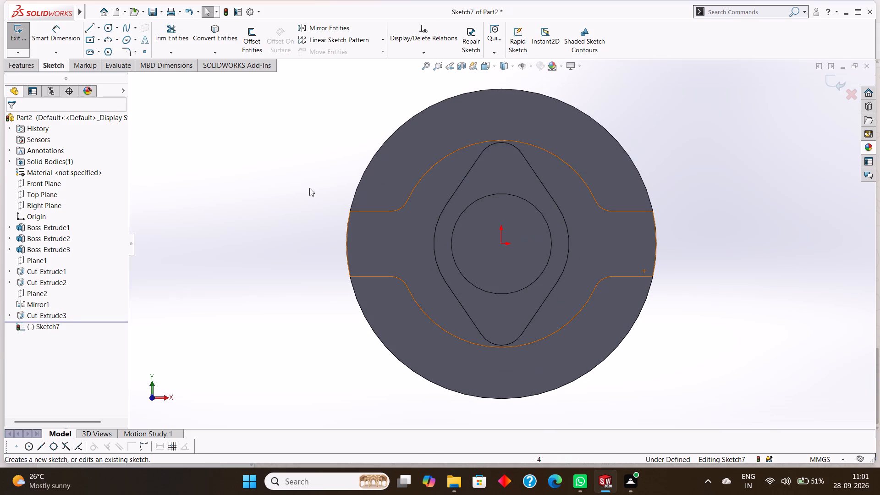
click(107, 26)
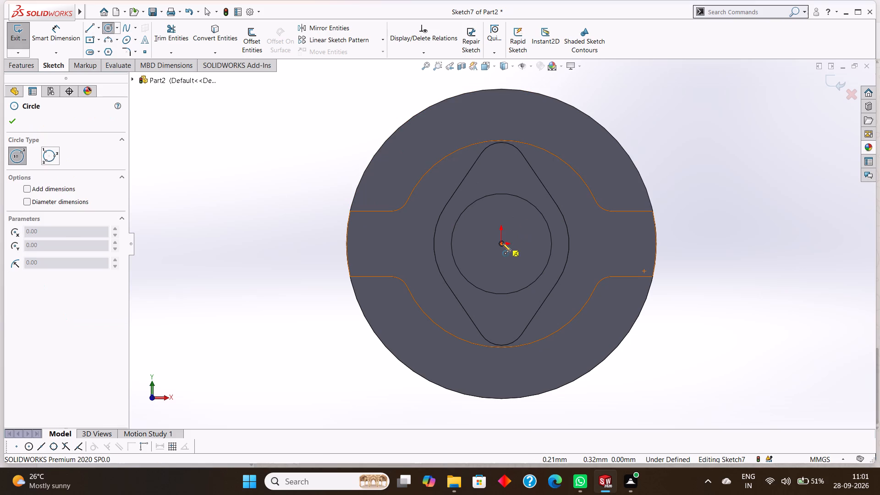
click(502, 243)
click(529, 256)
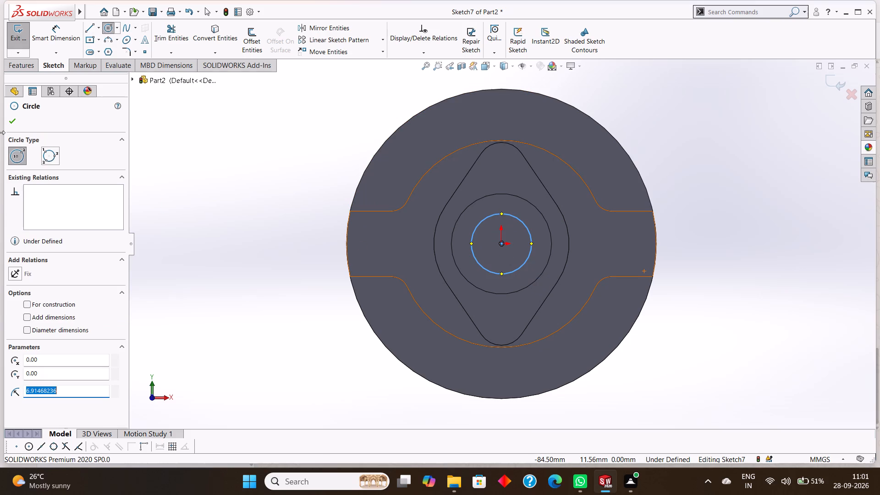
click(12, 121)
Dimension the circle on the bore floor to a diameter of 15 mm.
click(46, 35)
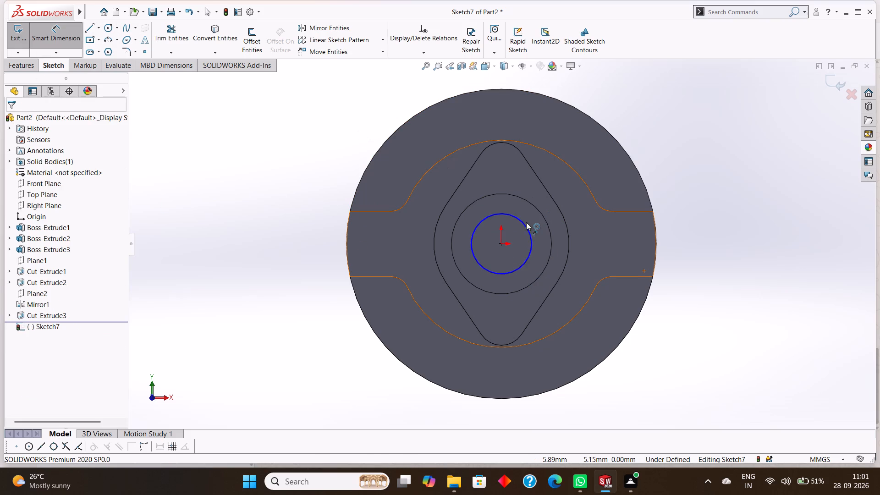
click(525, 224)
click(588, 226)
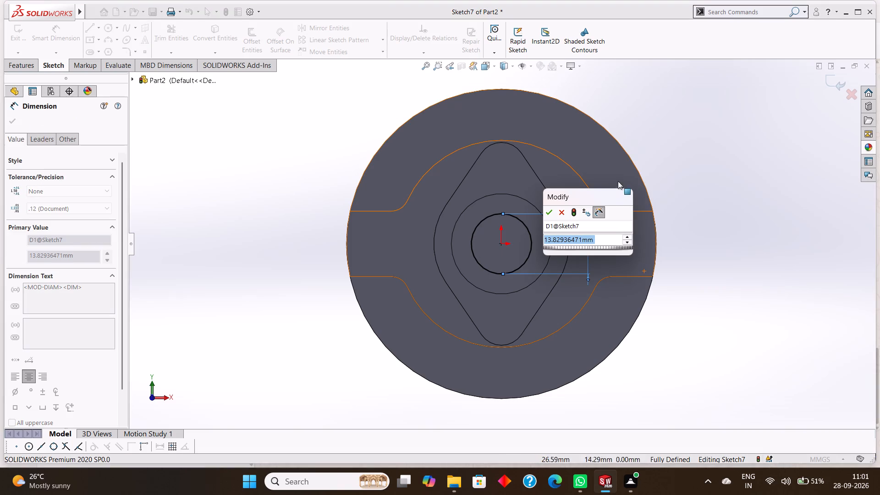
key(BackSpace)
text(15)
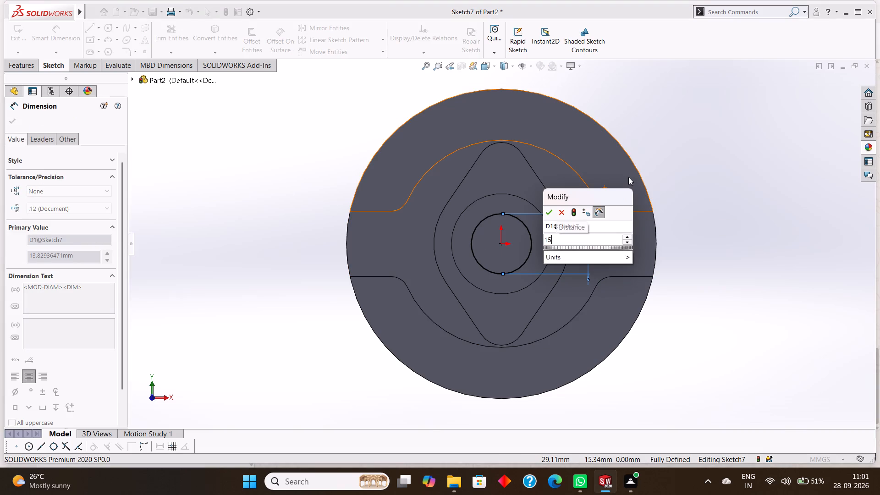
key(Return)
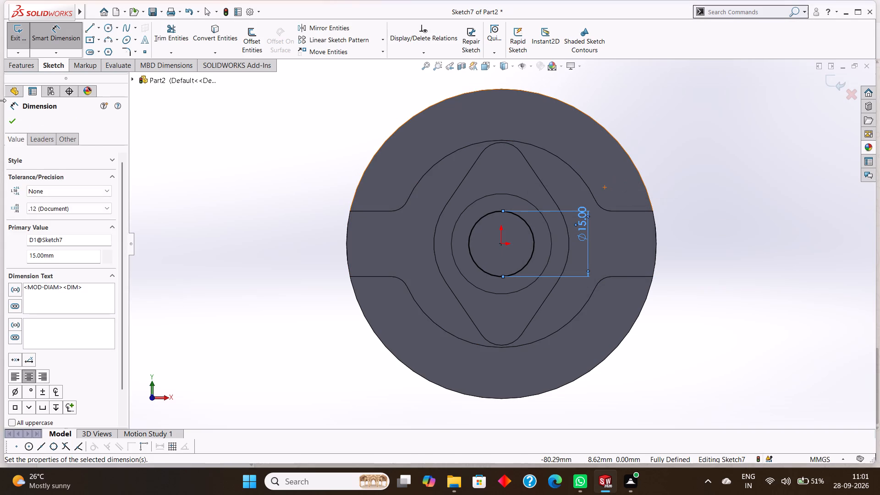
click(11, 116)
Cut the 15 mm circle into the bore floor as a blind extruded cut 5 mm deep.
click(32, 63)
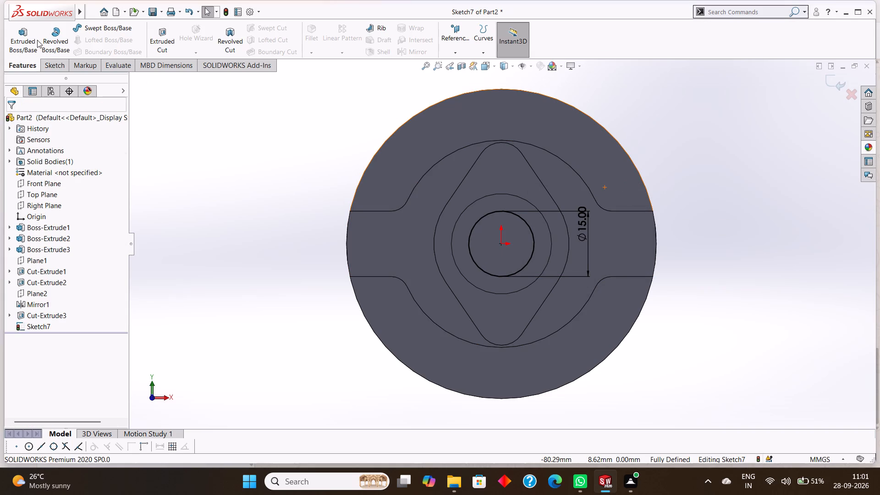
click(152, 36)
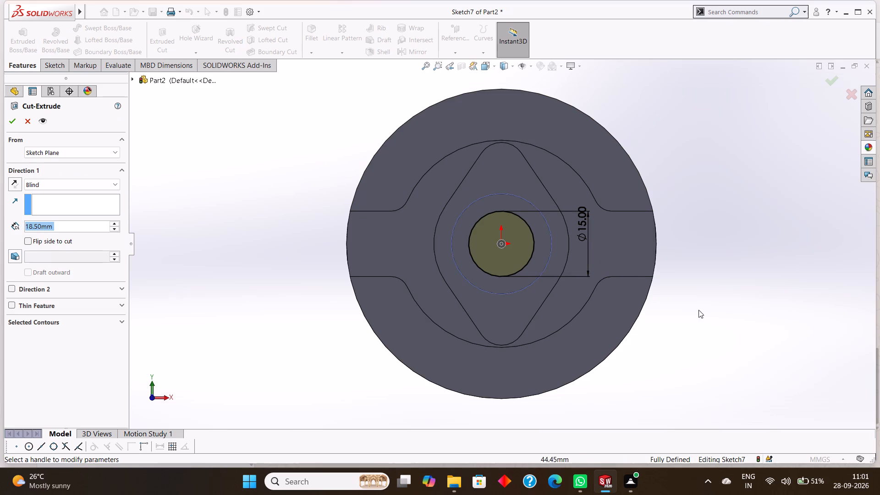
middle_drag(711, 316, 716, 211)
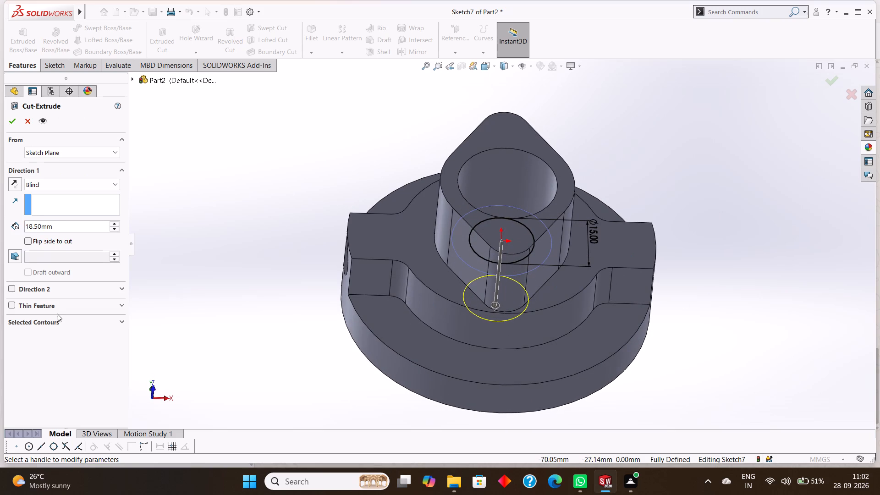
click(68, 221)
click(88, 228)
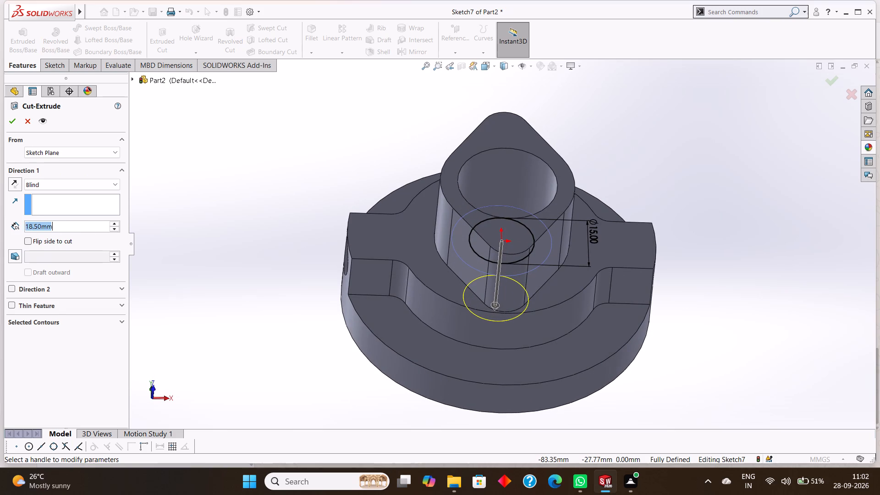
drag(93, 227, 0, 225)
key(BackSpace)
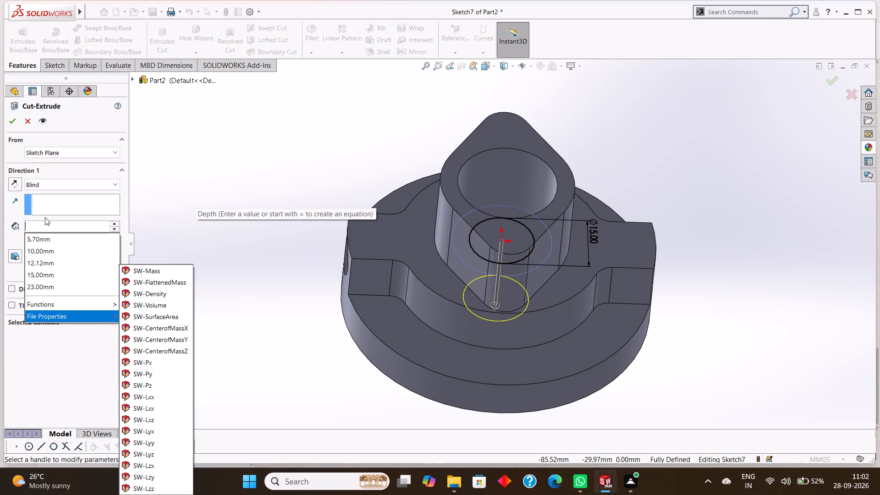
click(73, 185)
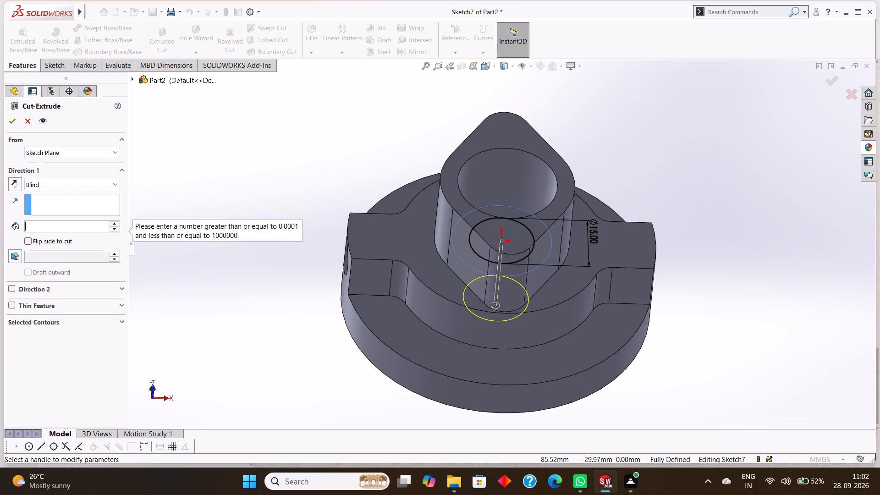
key(5)
key(Return)
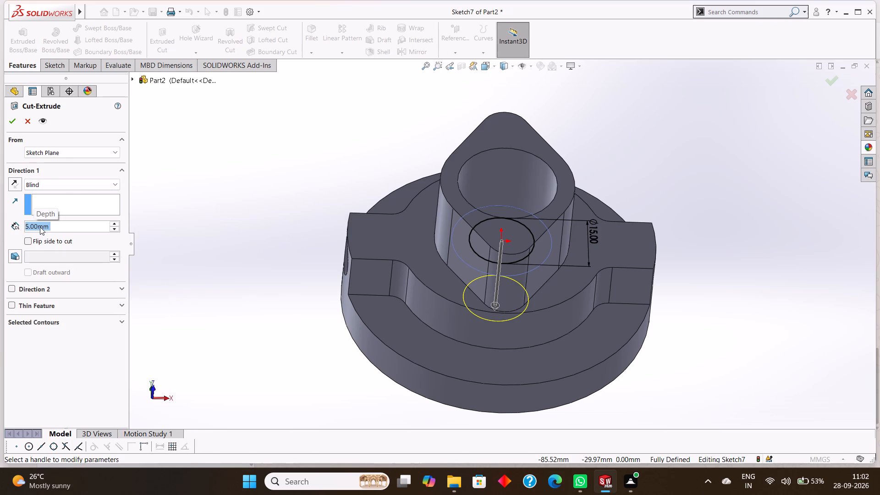
click(11, 123)
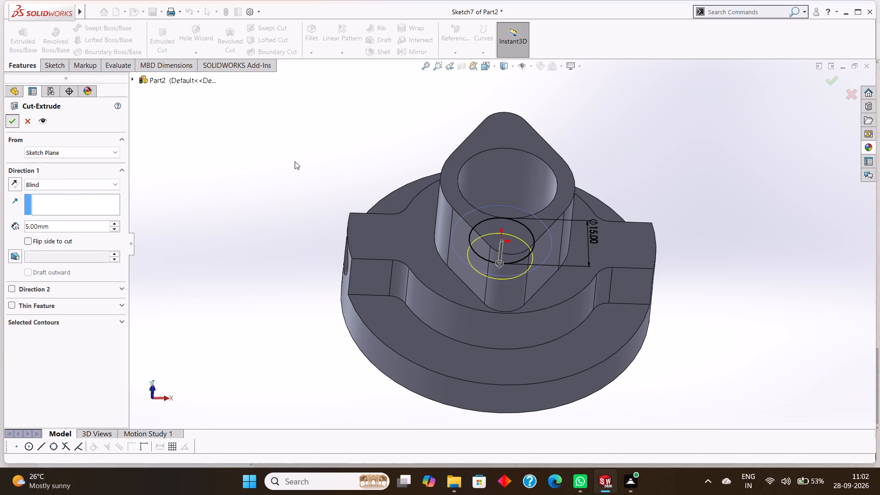
click(341, 161)
Examine the boss's stepped bore, the raised profile and the counterbored side holes from several angles.
scroll(342, 161, up, 1)
middle_drag(345, 162, 339, 169)
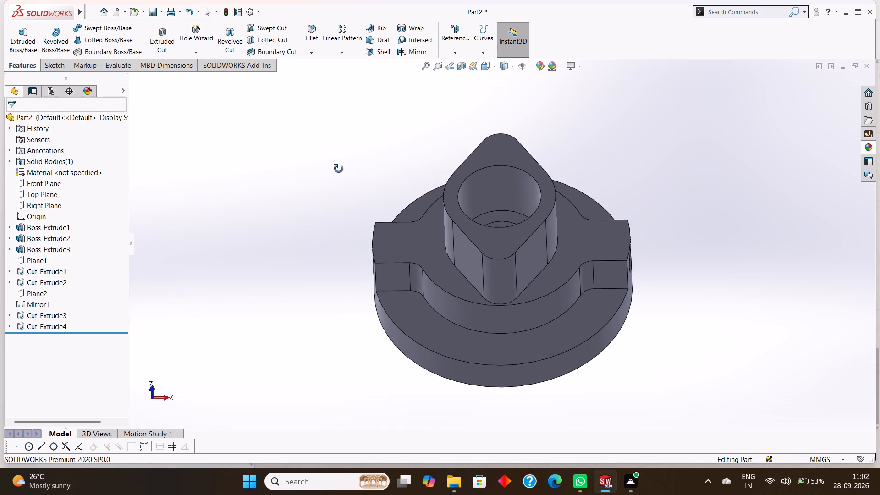
middle_drag(339, 169, 339, 158)
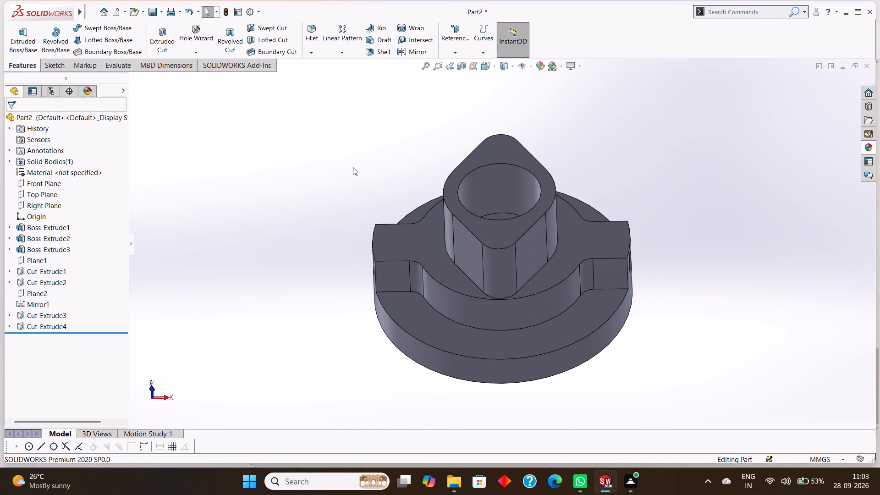
scroll(364, 204, up, 1)
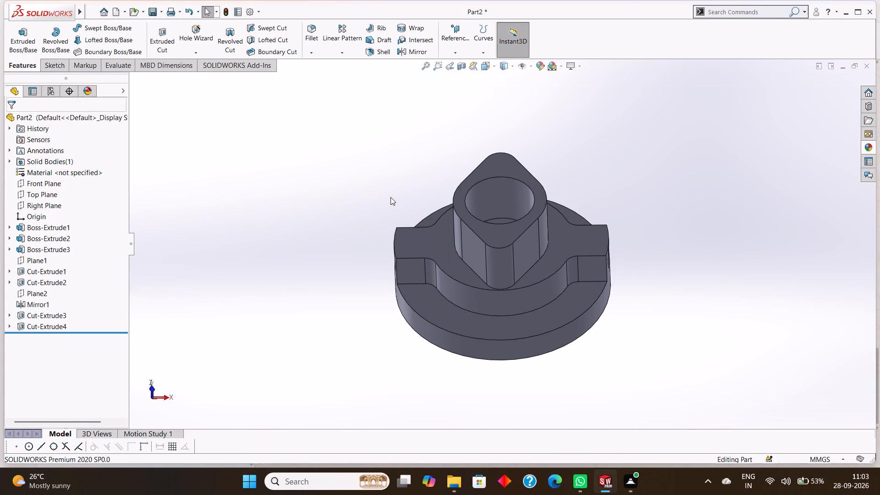
middle_drag(596, 178, 599, 213)
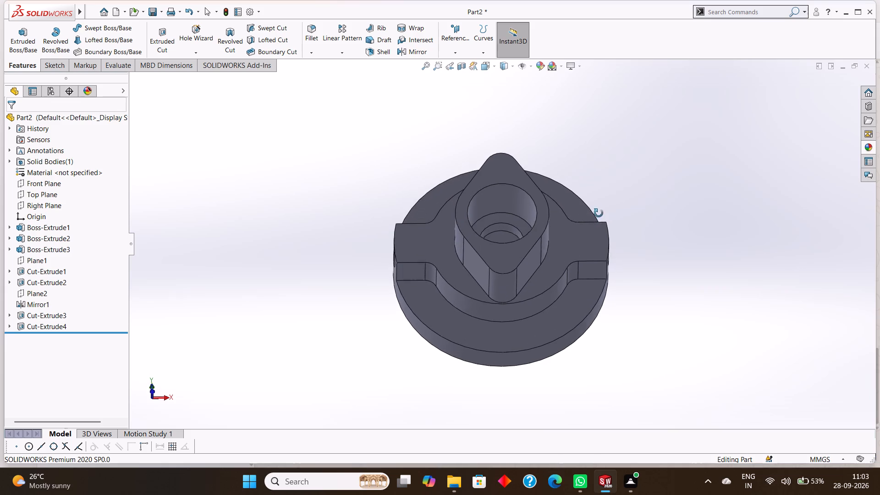
middle_drag(599, 213, 591, 196)
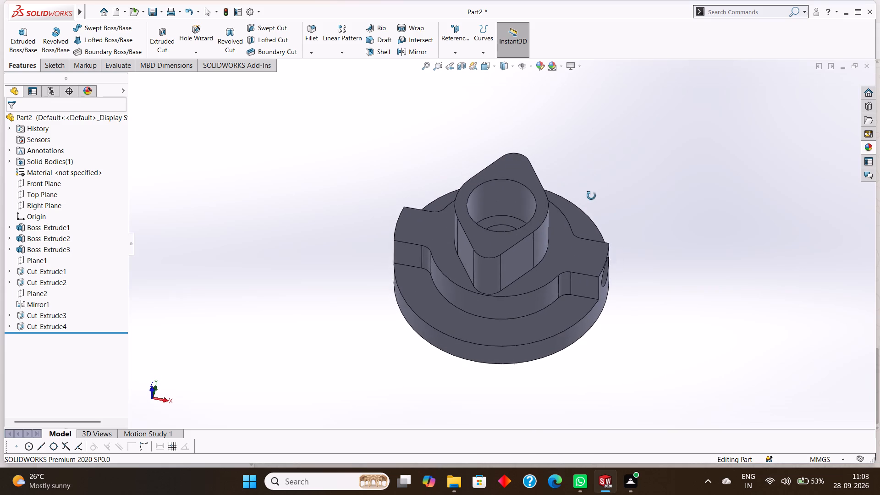
middle_drag(591, 196, 604, 155)
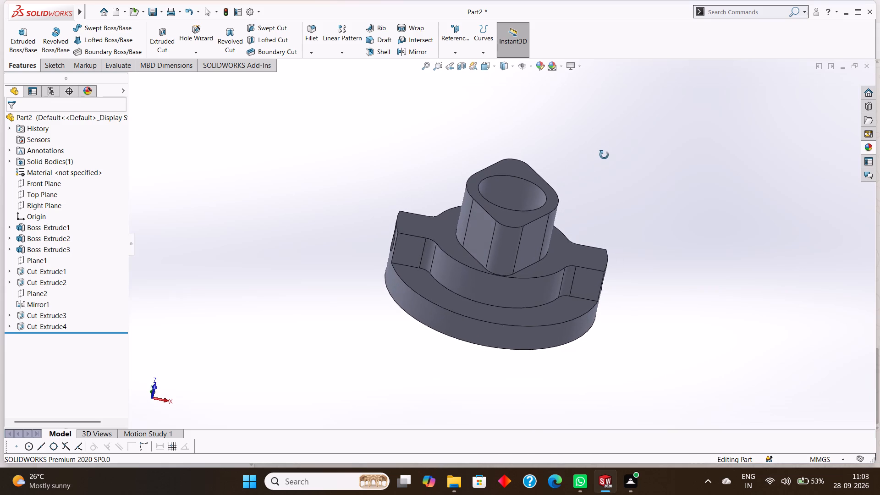
middle_drag(604, 155, 604, 166)
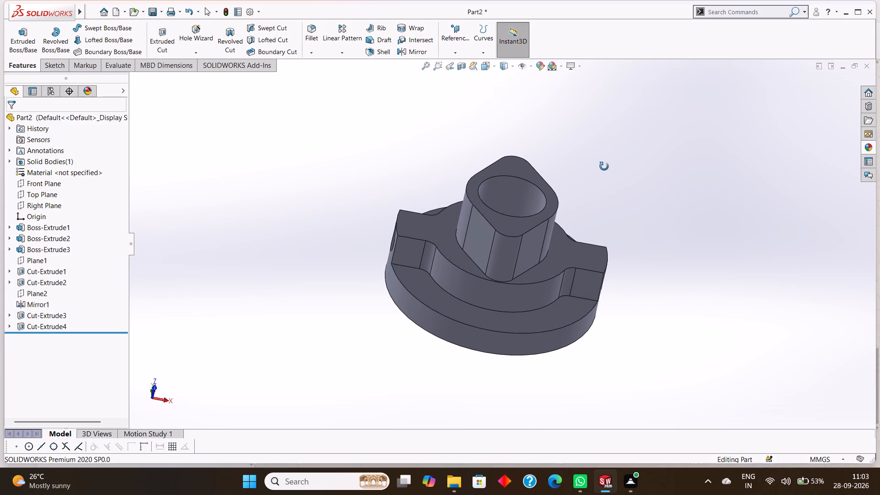
middle_drag(604, 166, 607, 173)
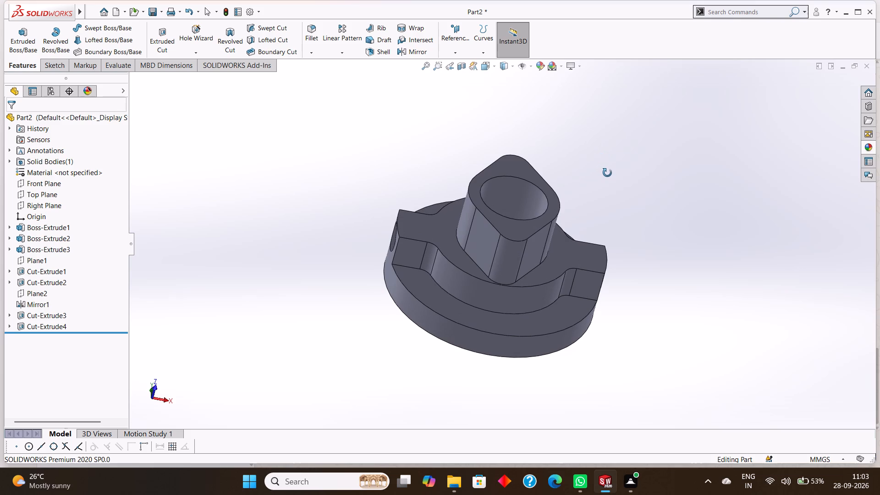
middle_drag(607, 173, 678, 200)
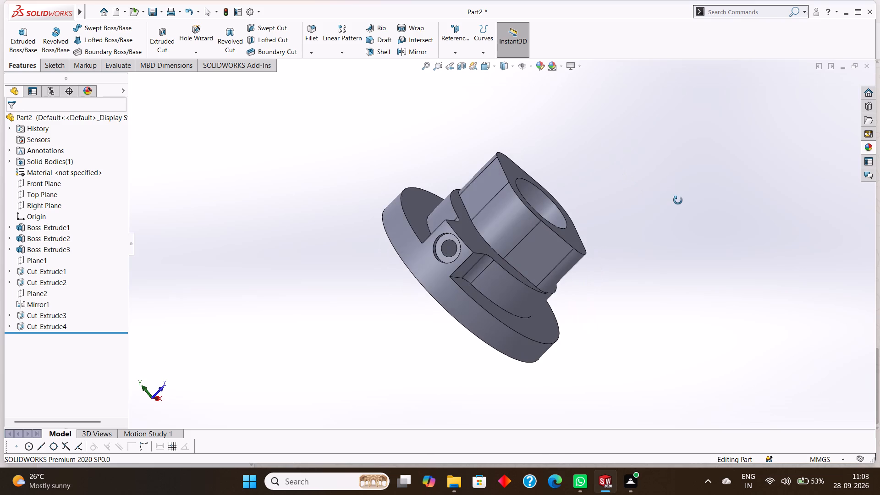
middle_drag(678, 200, 597, 235)
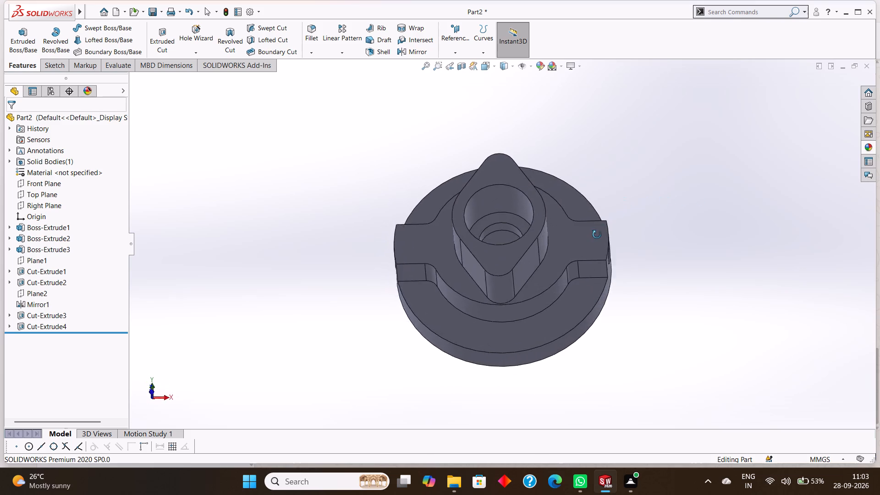
middle_drag(597, 235, 595, 164)
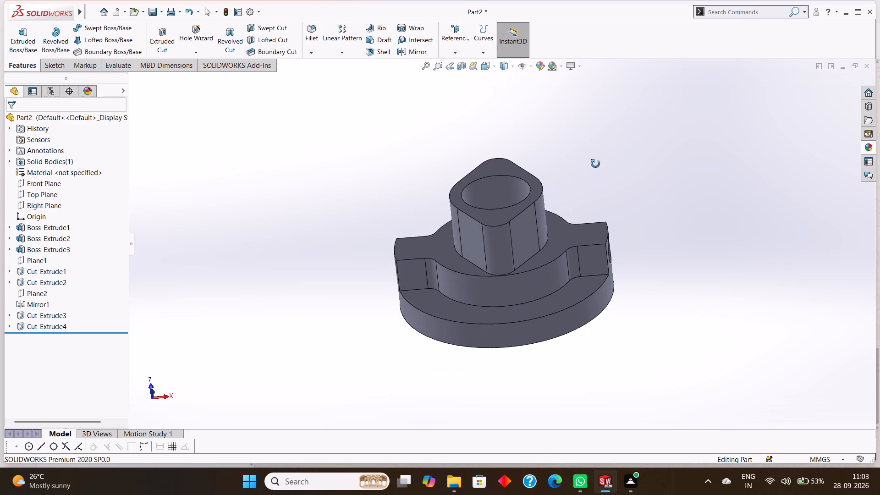
middle_drag(595, 164, 617, 169)
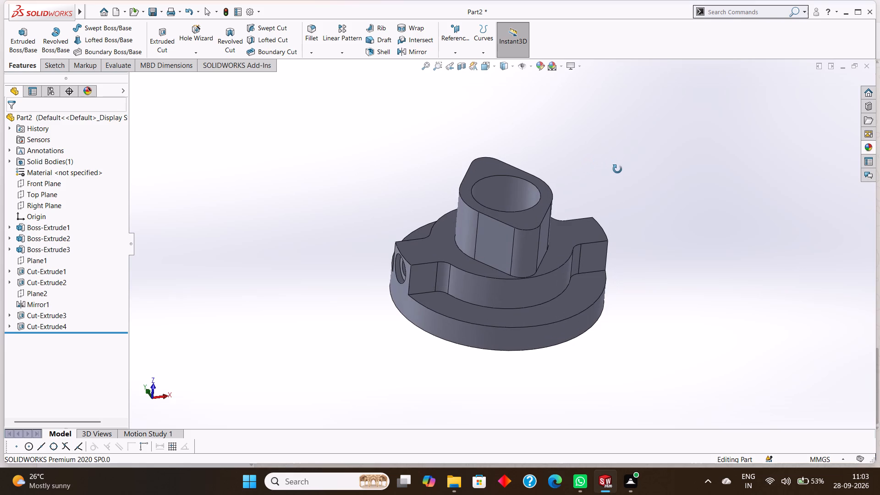
middle_drag(617, 169, 614, 175)
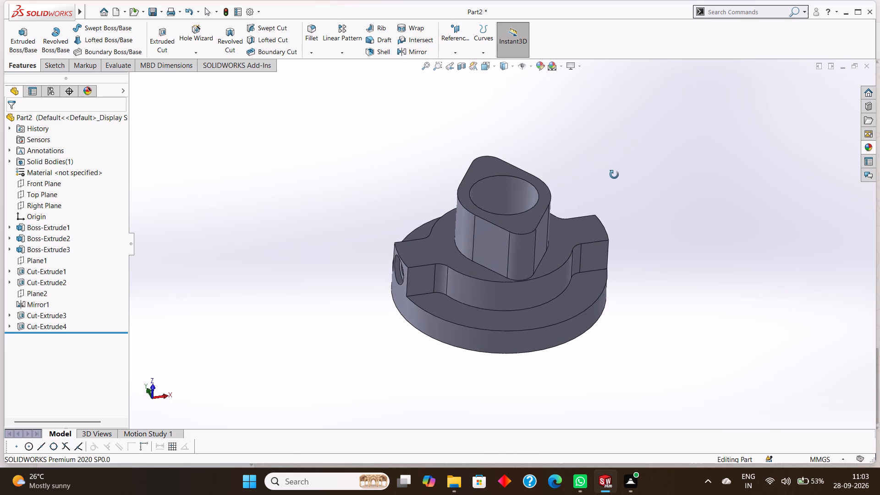
middle_drag(614, 175, 611, 208)
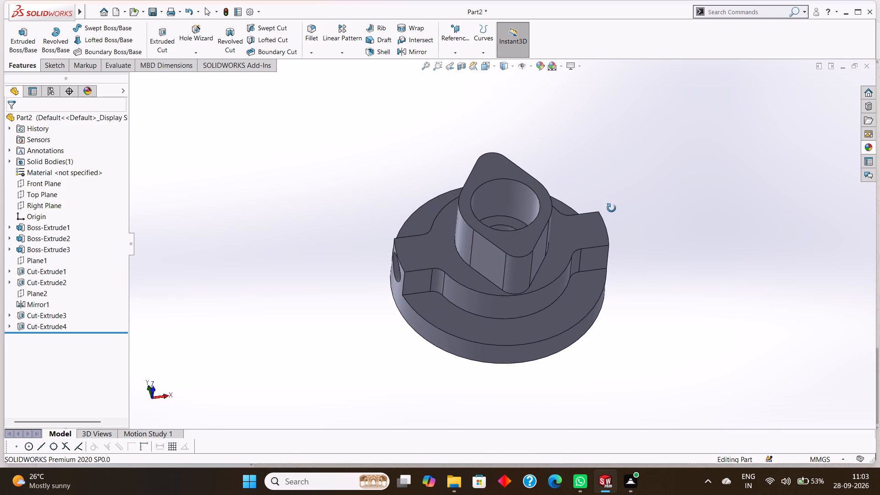
middle_drag(611, 208, 611, 203)
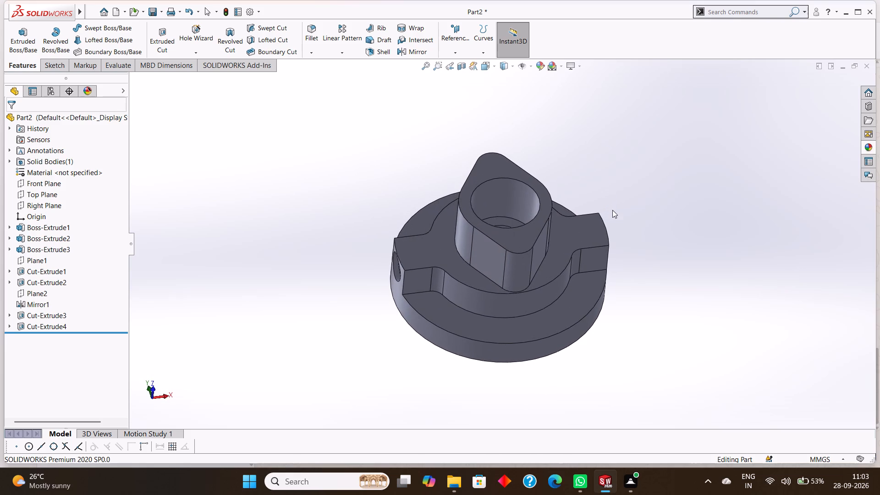
Sketch a circle about 60.2 mm in diameter, centred on the origin, on the base disc's upper face beside the raised profile.
click(521, 329)
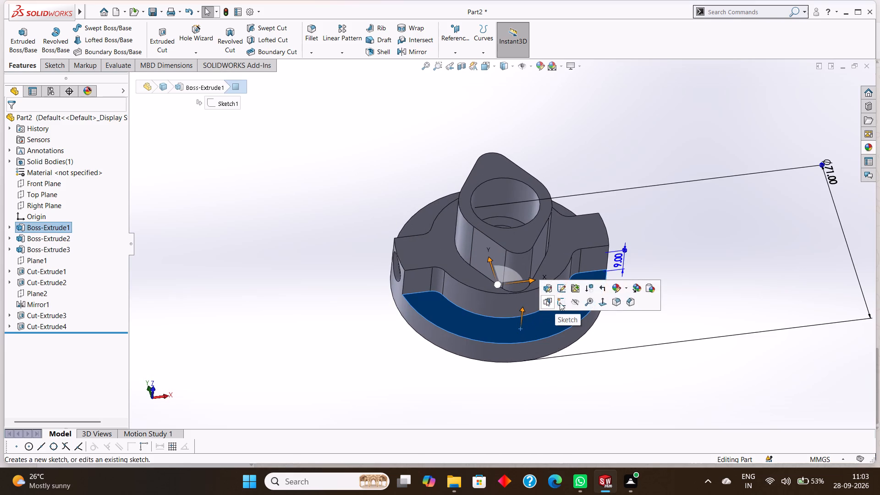
click(560, 302)
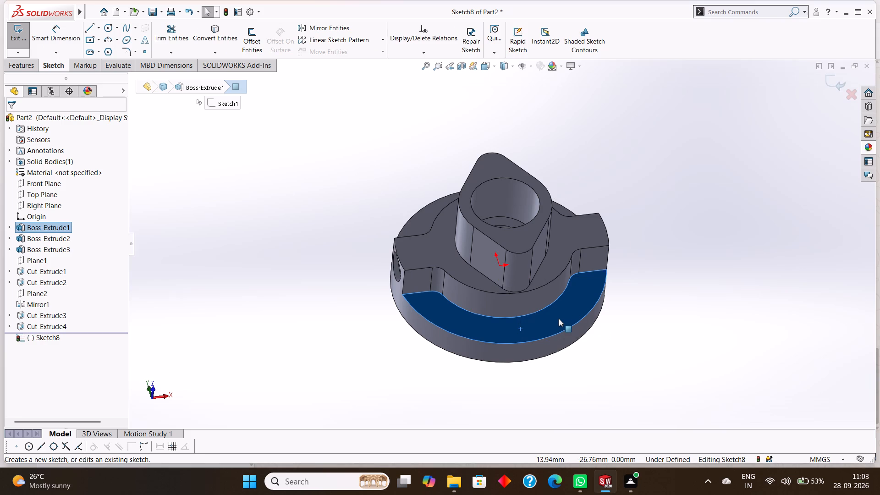
key(ctrl+8)
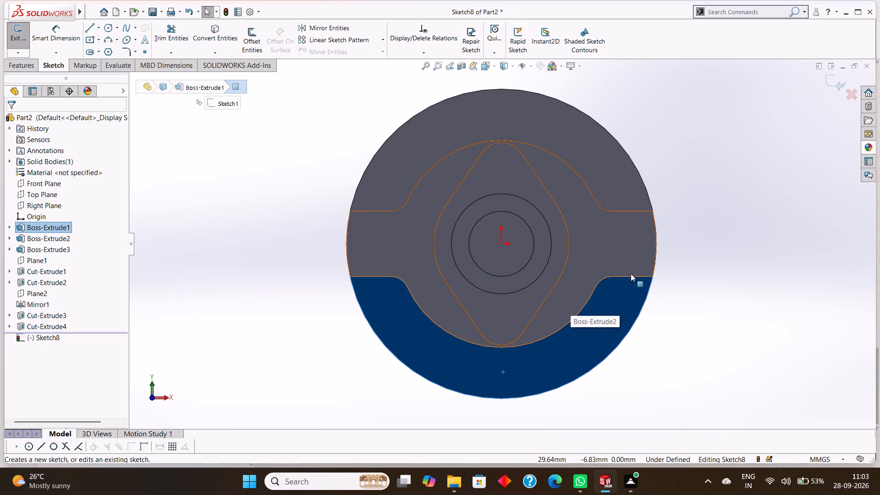
key(Escape)
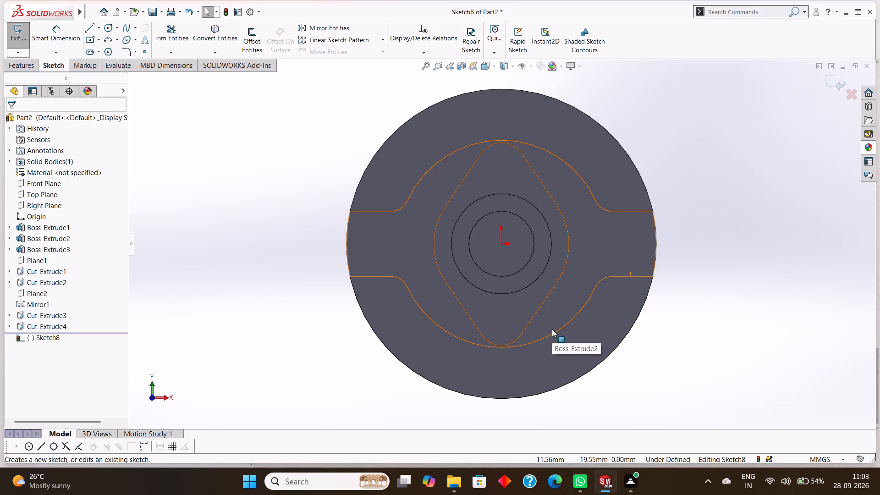
click(109, 28)
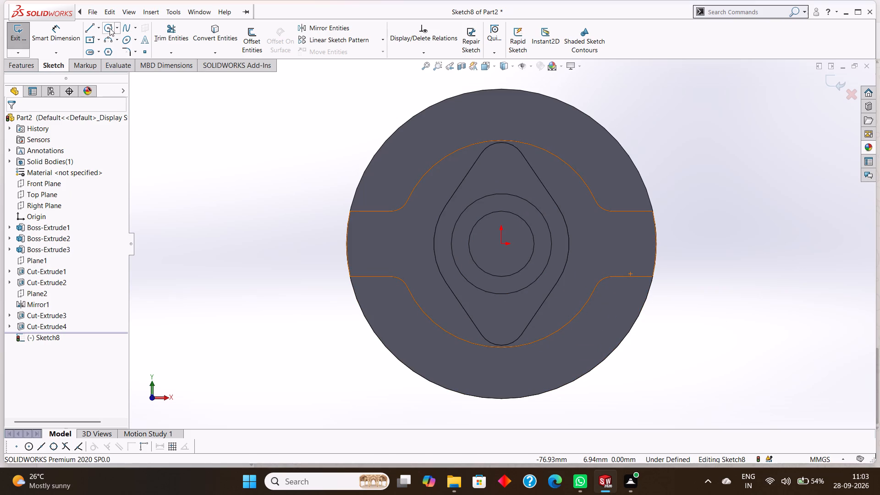
click(503, 243)
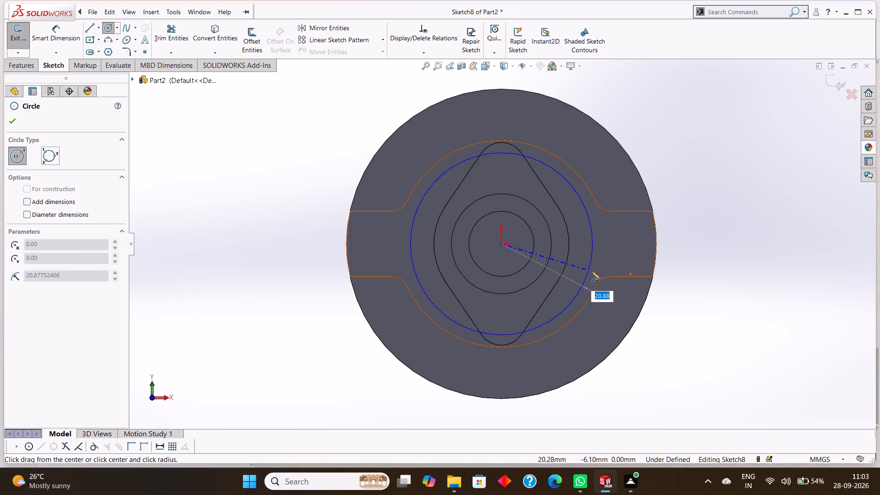
click(627, 282)
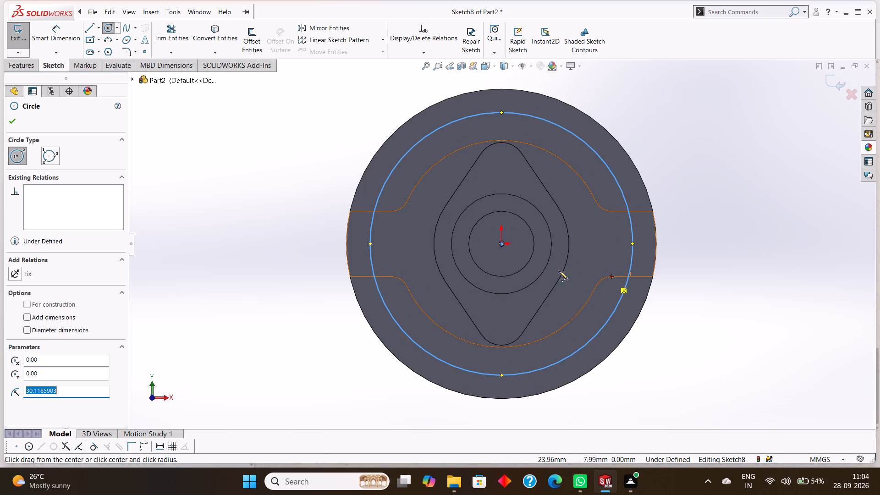
Dimension the new circle on the base disc's upper face to a diameter of 59 mm.
click(63, 43)
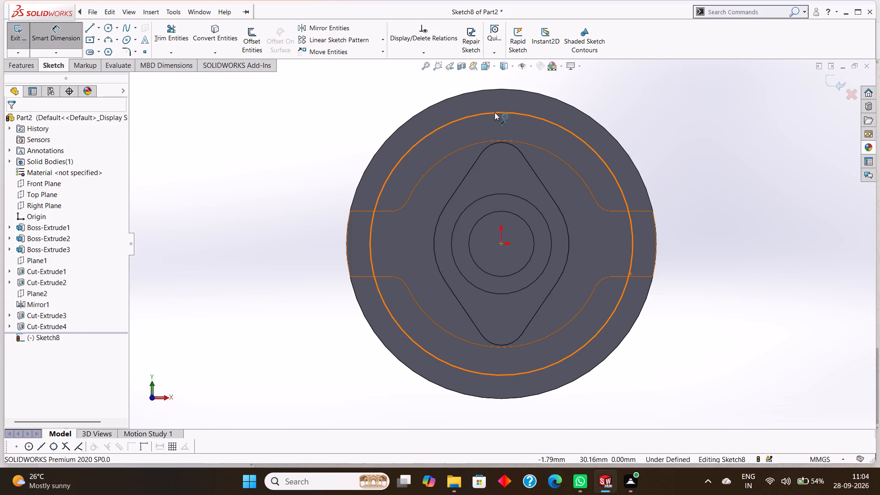
click(495, 112)
click(676, 156)
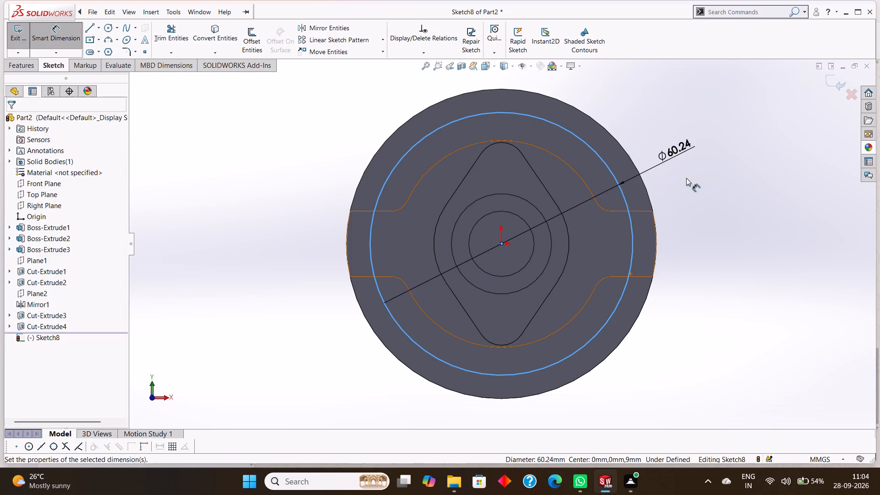
key(BackSpace)
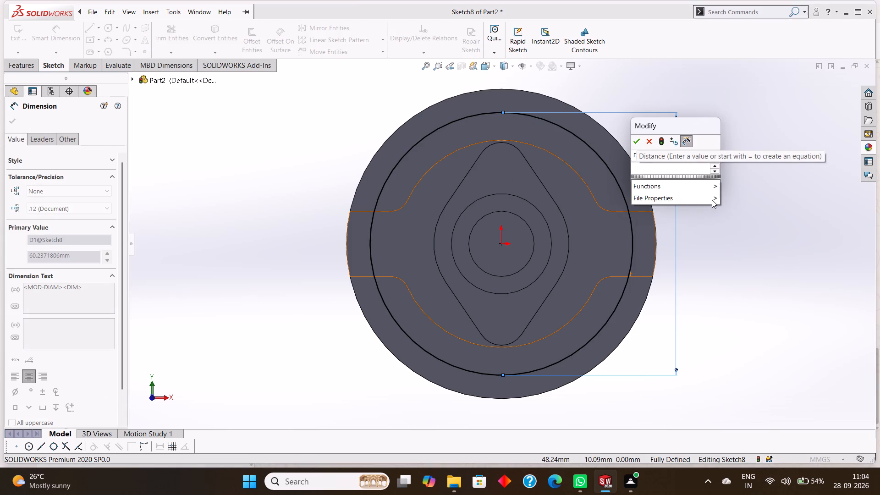
key(5)
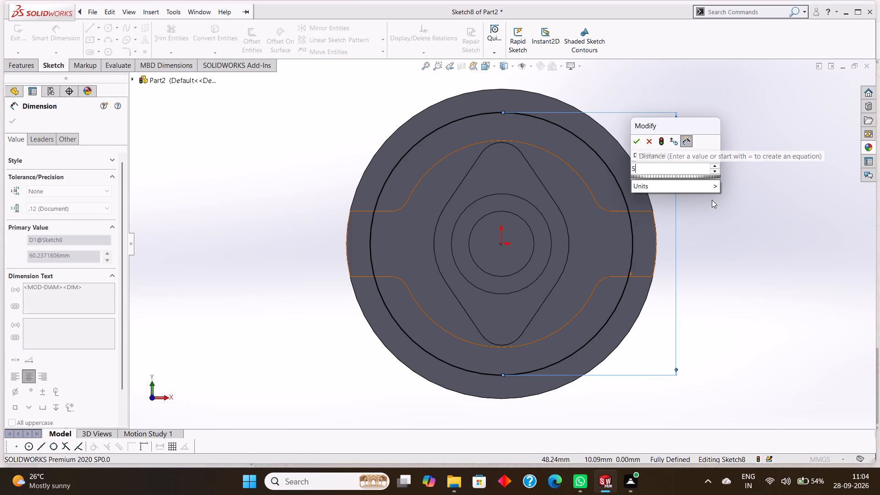
key(9)
key(Return)
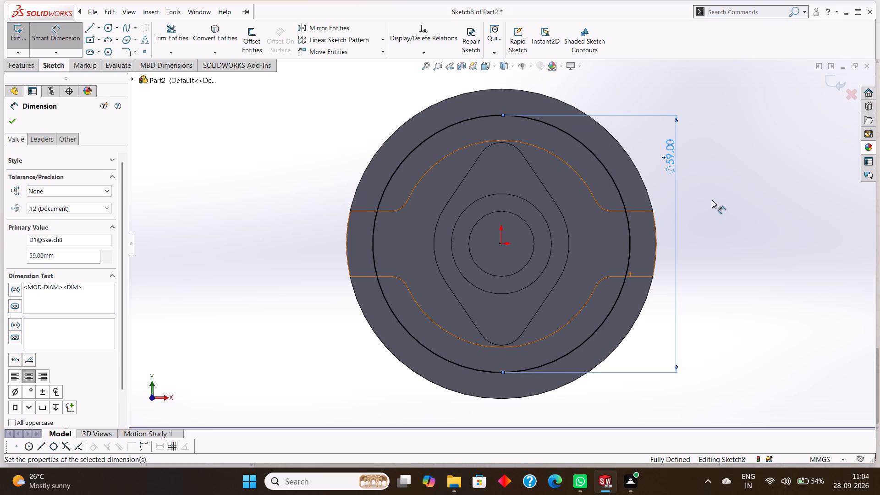
Convert the 59 mm circle on the base disc's upper face to construction geometry.
click(11, 121)
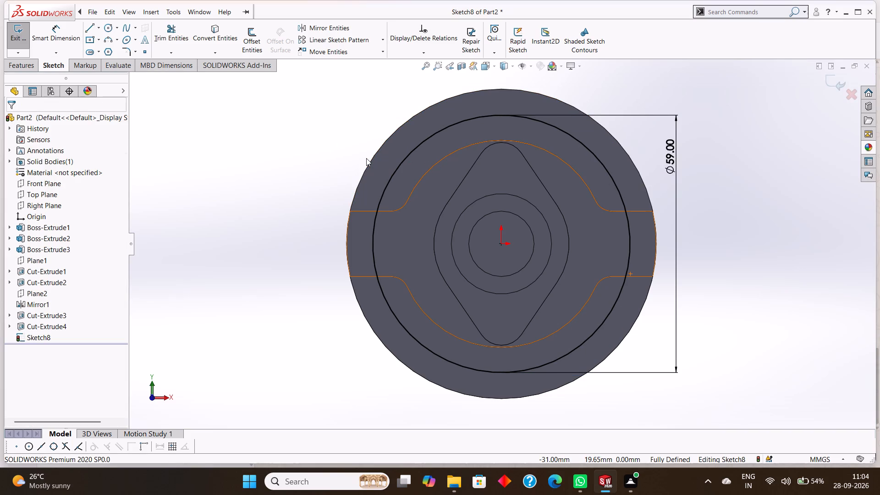
right_click(459, 120)
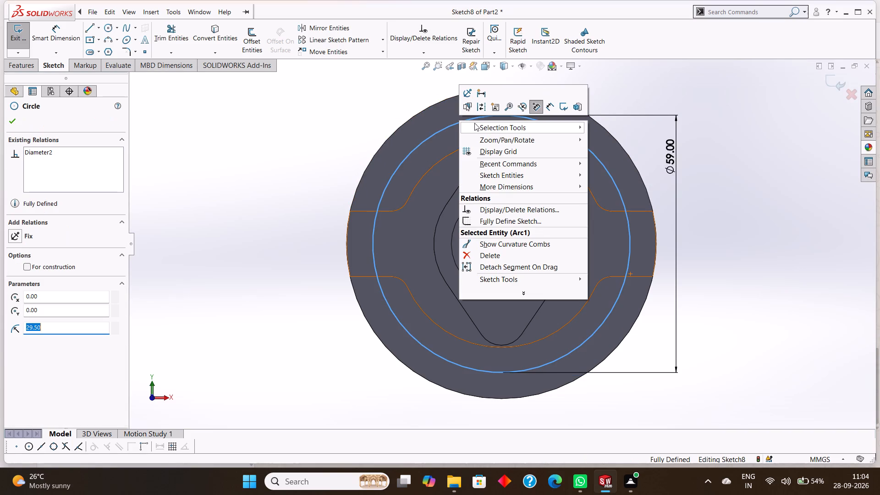
click(484, 106)
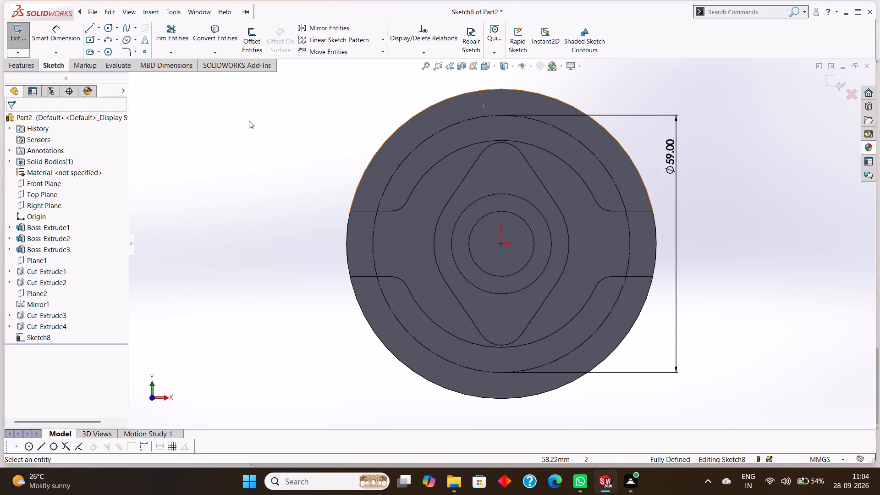
click(243, 155)
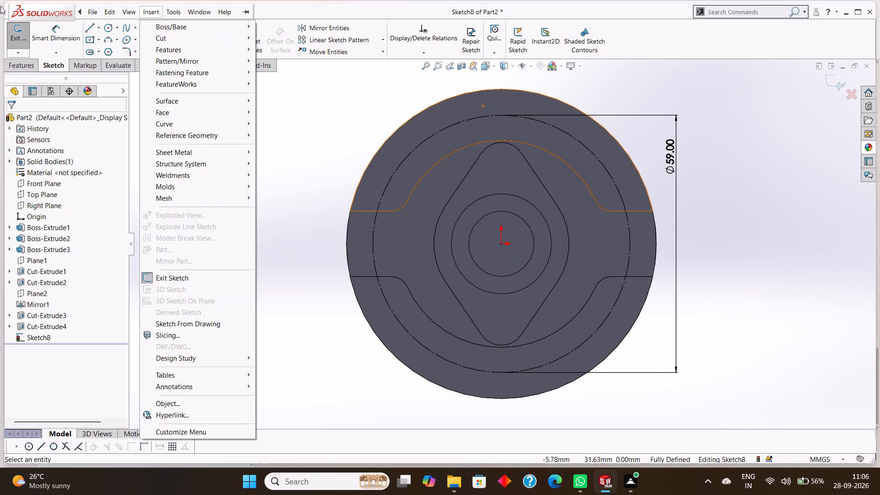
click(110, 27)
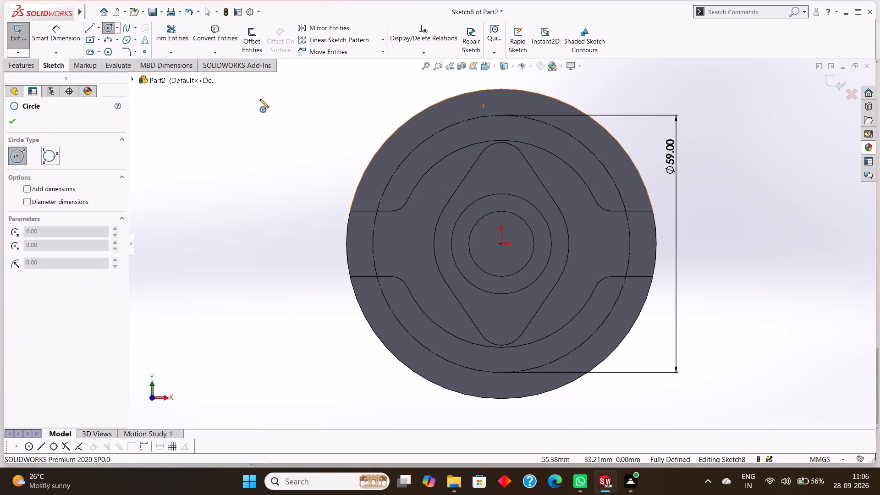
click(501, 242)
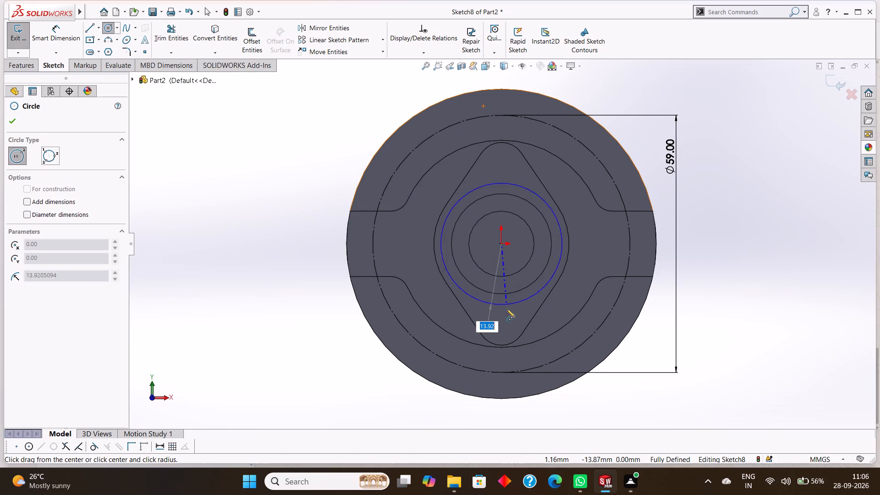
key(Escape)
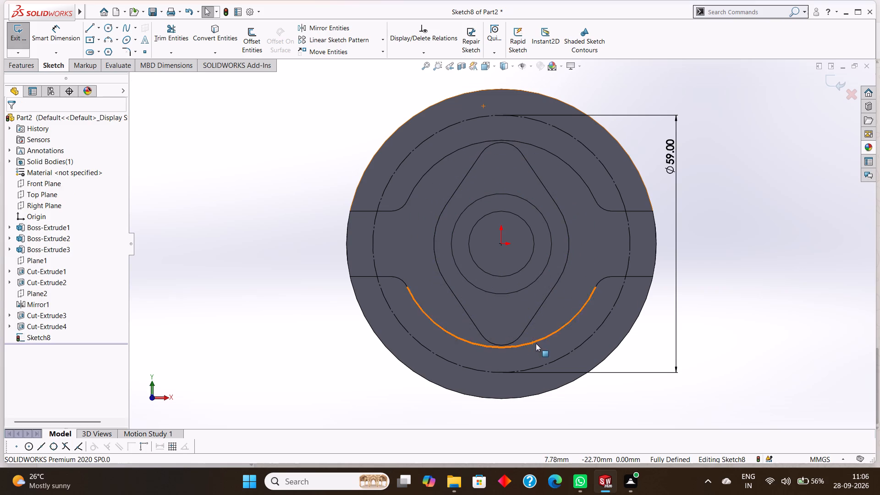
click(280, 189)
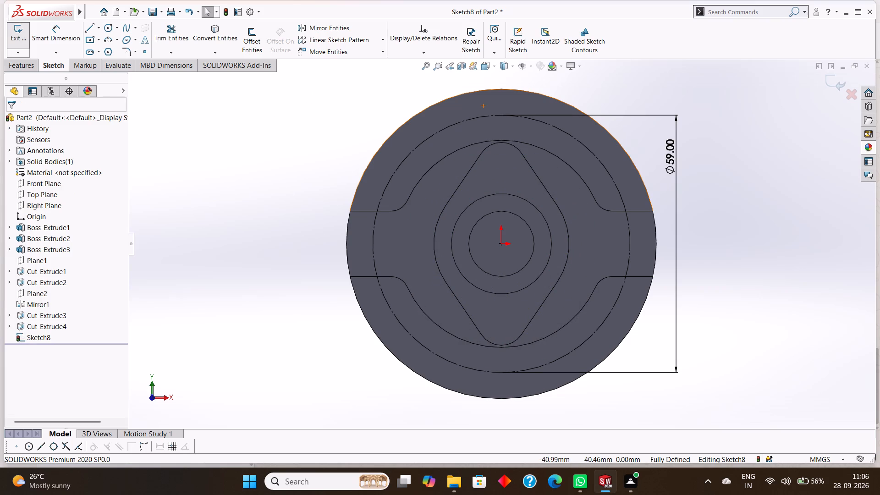
Sketch a vertical centerline from the origin down to the bottom of the 59 mm construction circle.
click(99, 25)
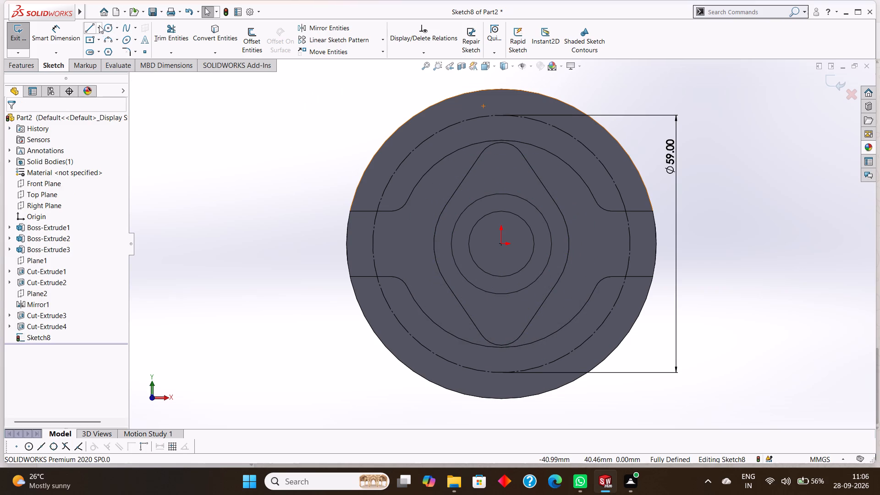
click(106, 49)
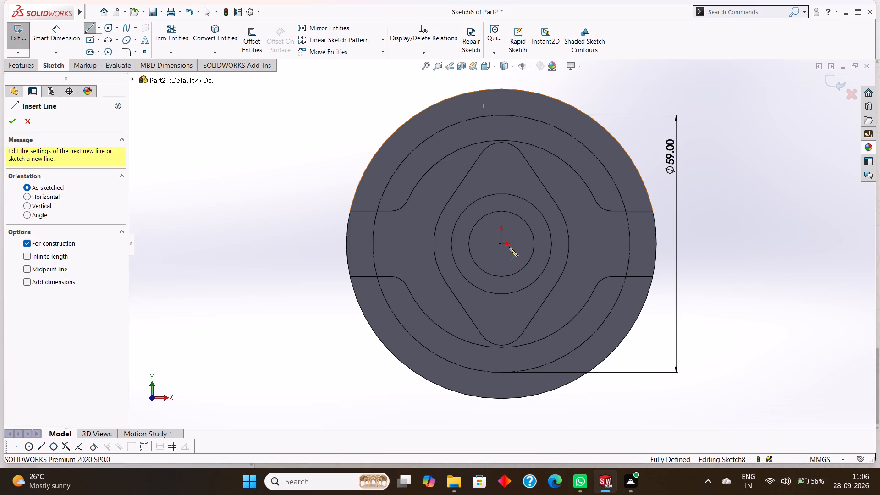
click(501, 244)
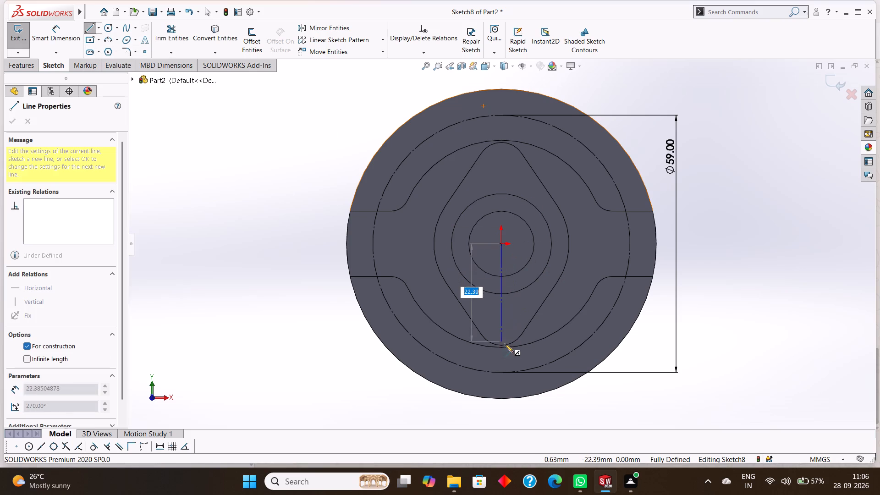
click(503, 373)
right_click(509, 384)
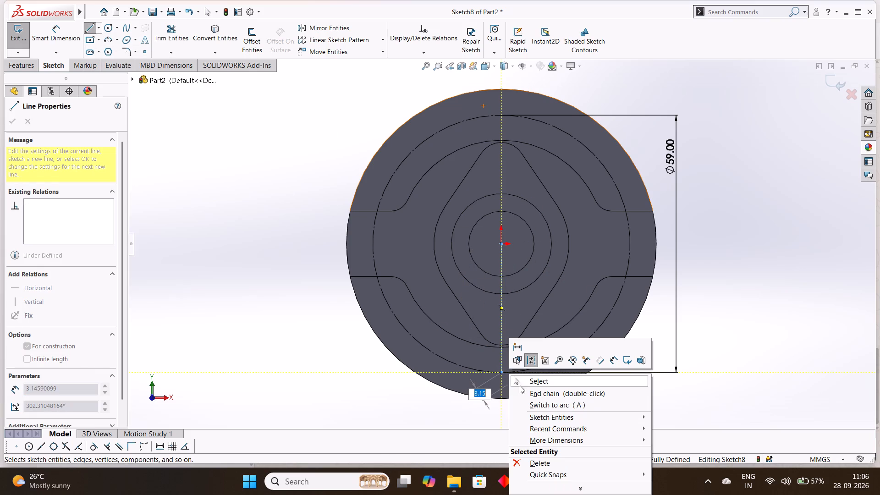
click(530, 382)
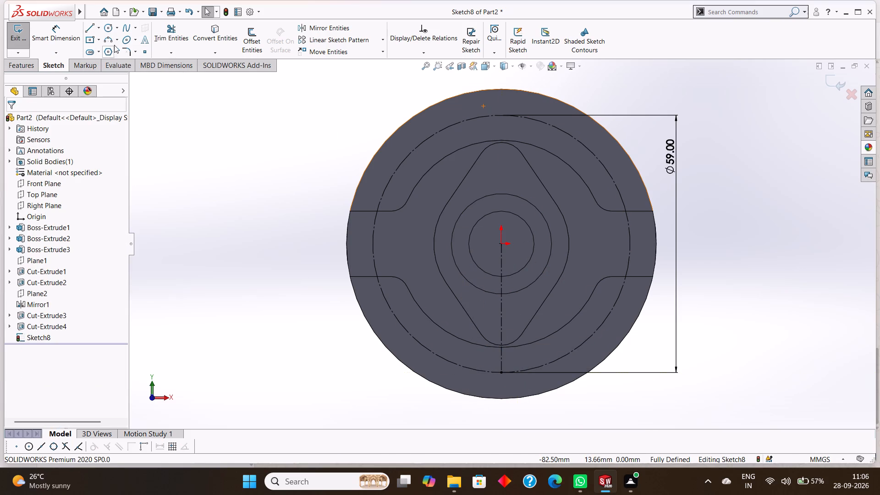
Sketch a circle about 7.4 mm in diameter, centred on the centerline's lower endpoint on the 59 mm construction circle.
click(106, 31)
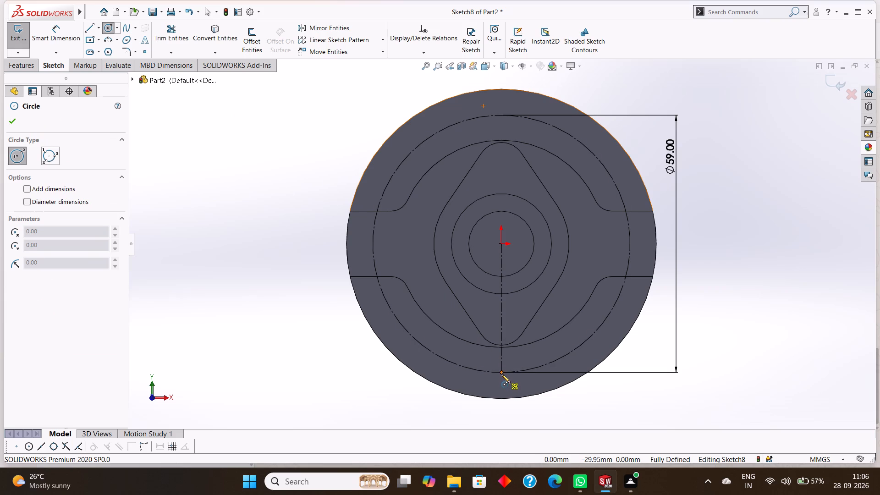
click(501, 373)
click(517, 377)
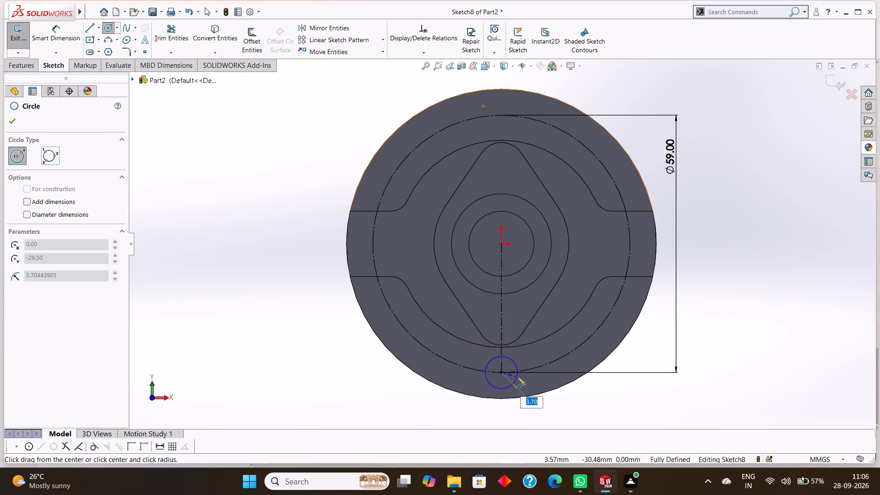
Dimension the small circle on the 59 mm construction circle to a diameter of 5.5 mm.
click(49, 38)
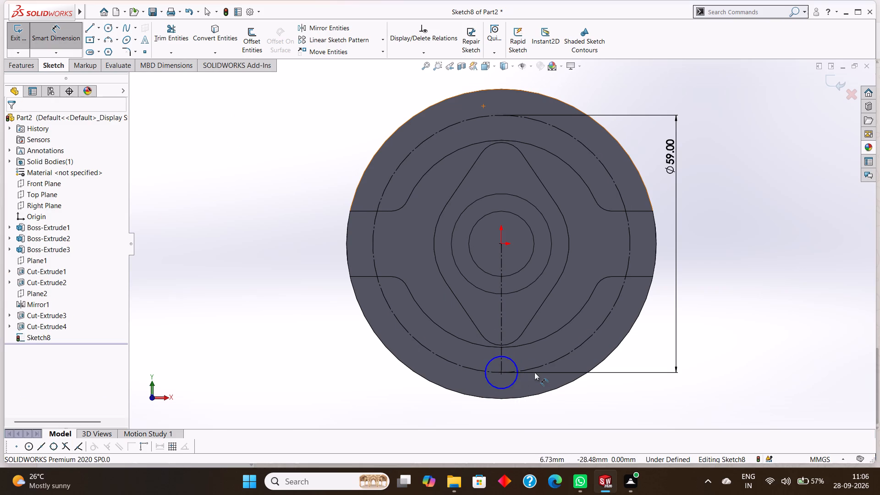
click(515, 362)
click(543, 362)
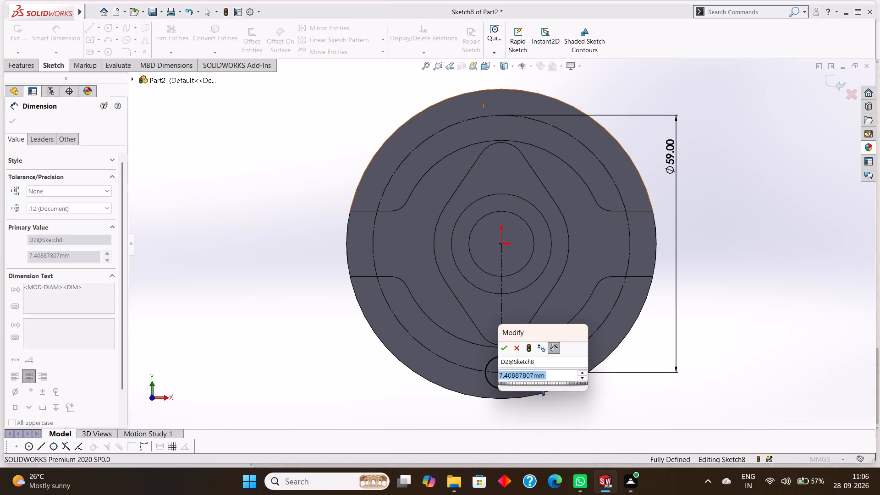
key(BackSpace)
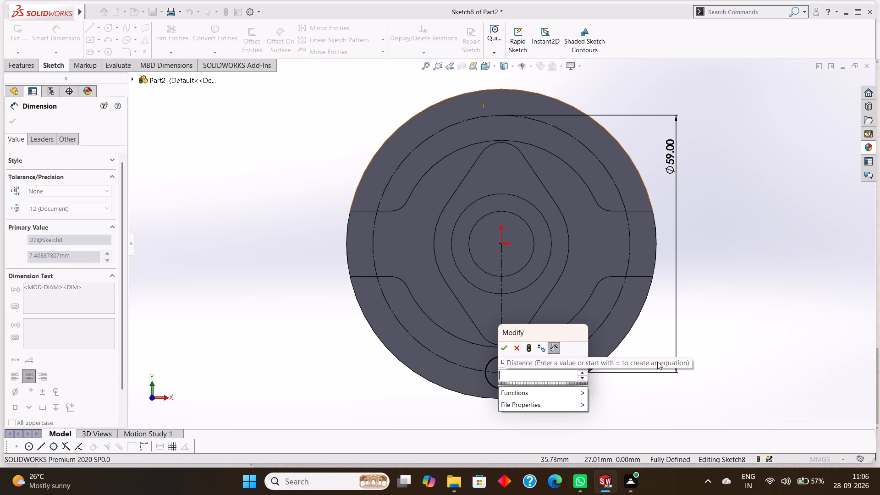
key(5)
key(period)
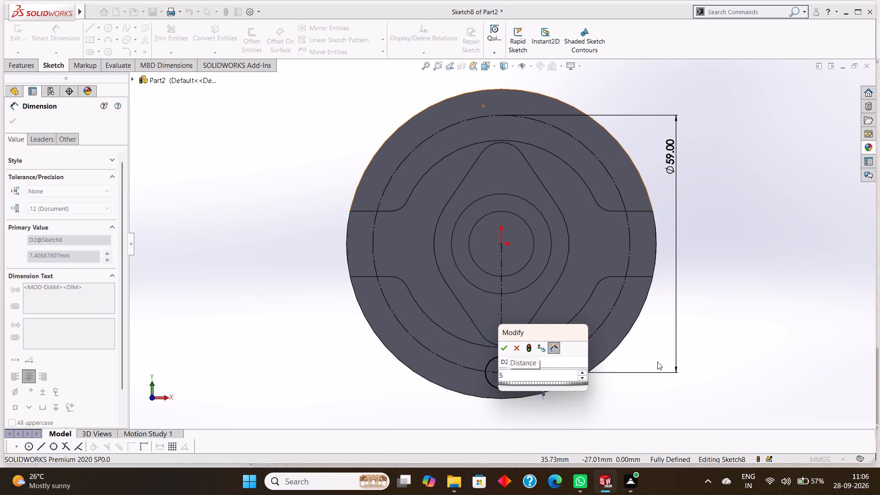
key(5)
key(Return)
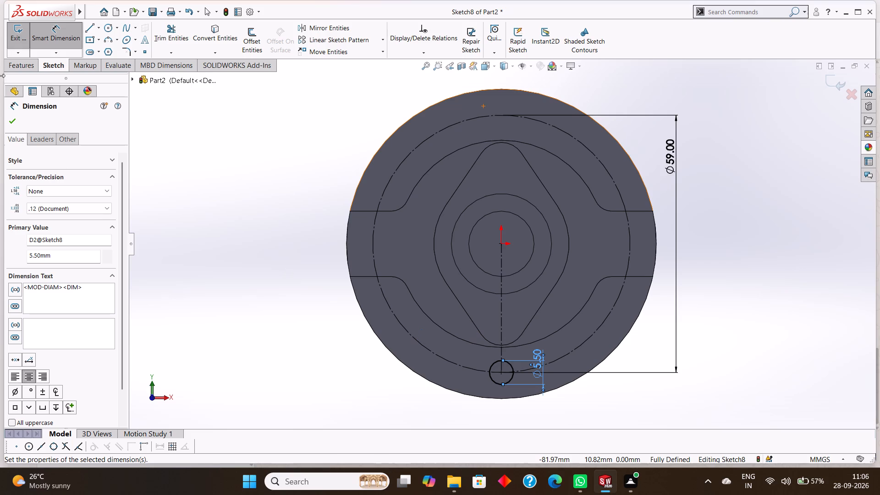
click(10, 117)
Cut the 5.5 mm circle through the base disc as an extruded cut with the Through All end condition.
click(24, 68)
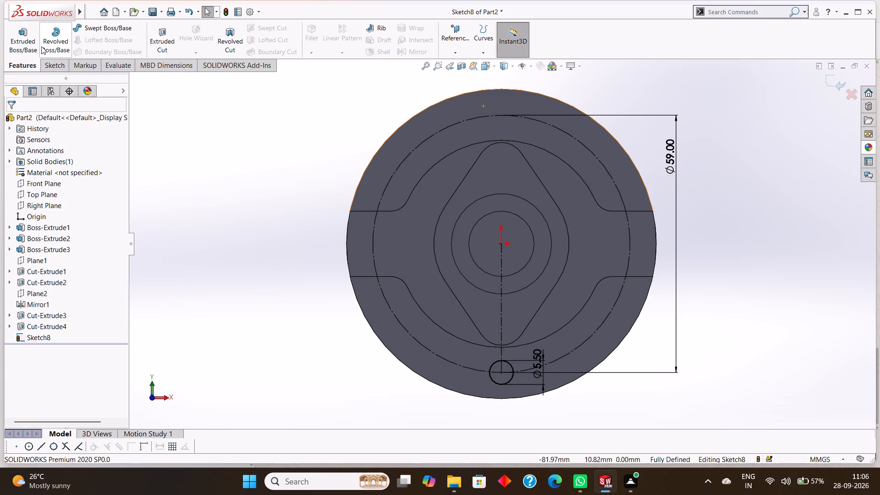
click(165, 33)
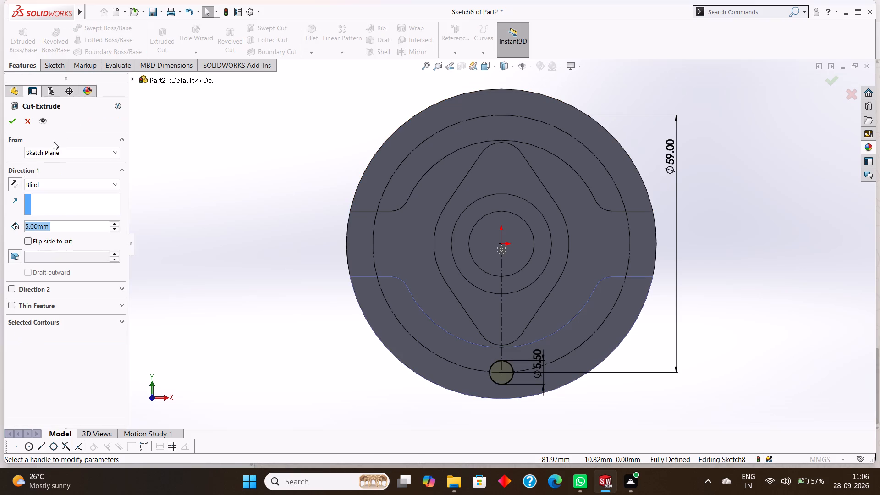
click(56, 185)
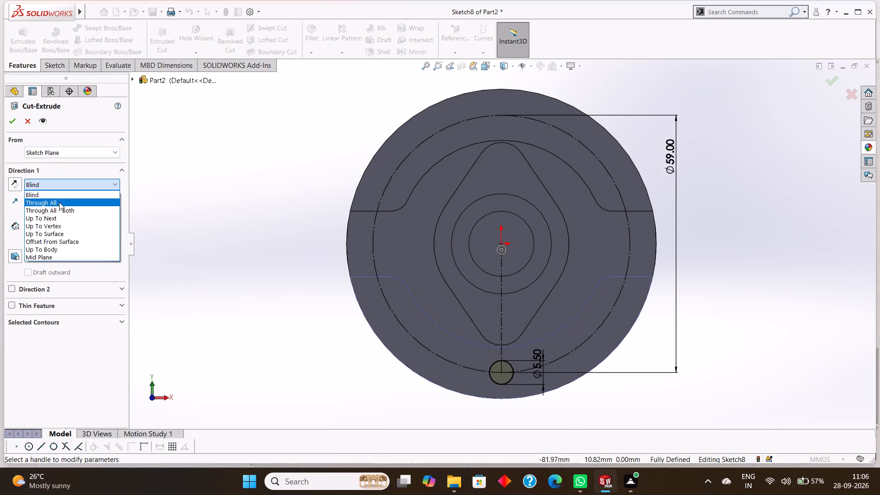
click(58, 205)
click(12, 122)
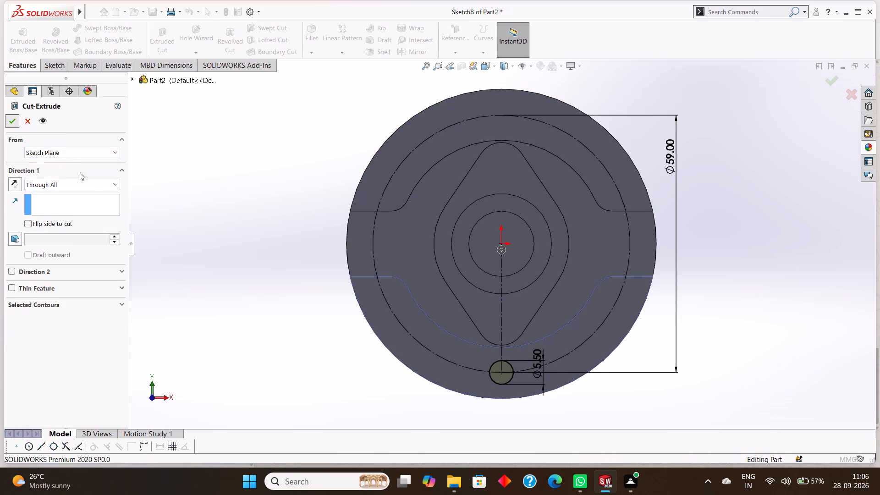
click(270, 183)
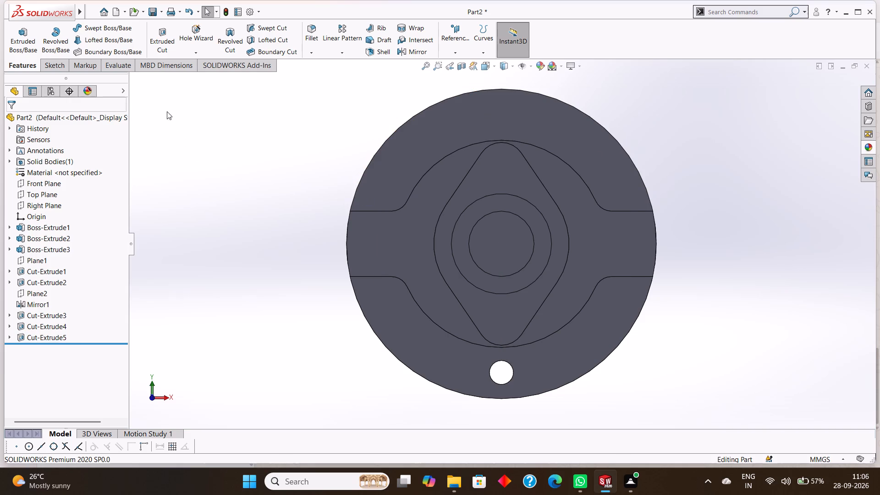
On the base disc's upper face around the 5.5 mm hole, sketch a concentric circle about 10.9 mm in diameter.
click(53, 62)
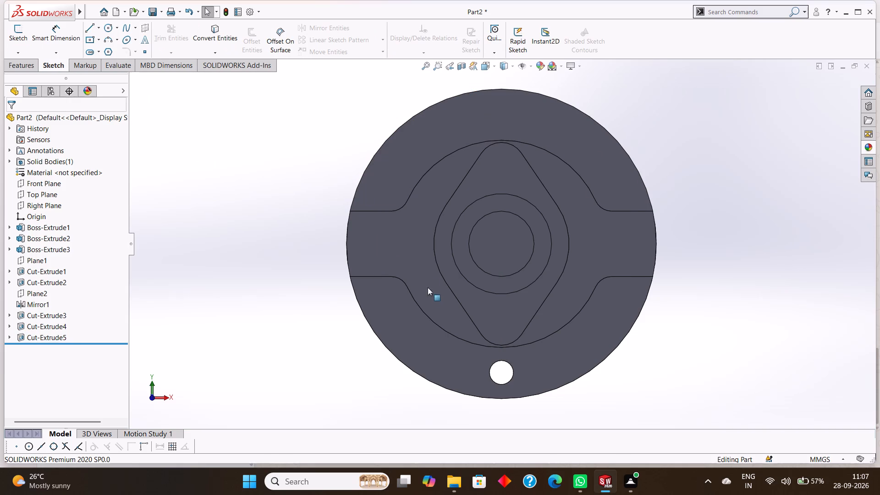
right_click(443, 351)
click(463, 269)
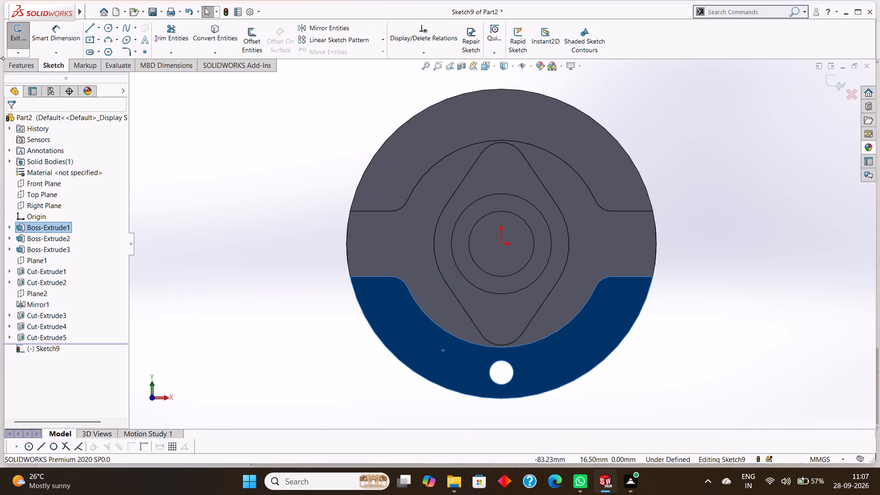
click(300, 111)
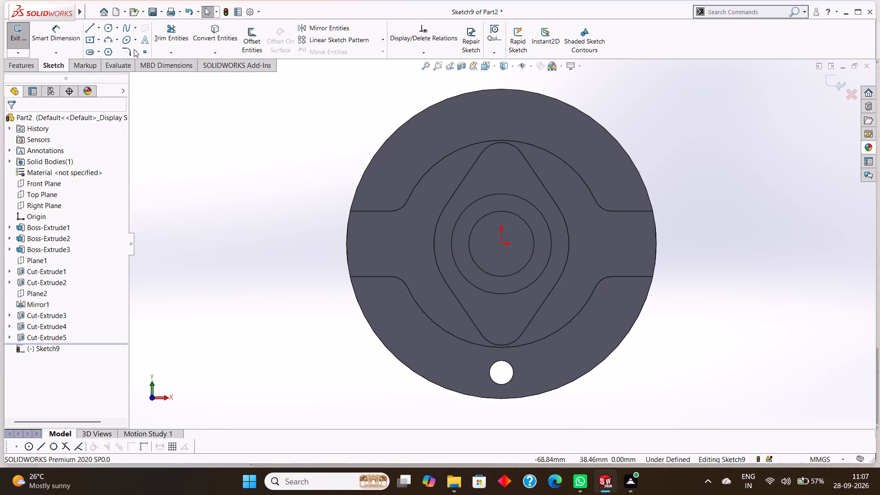
click(104, 27)
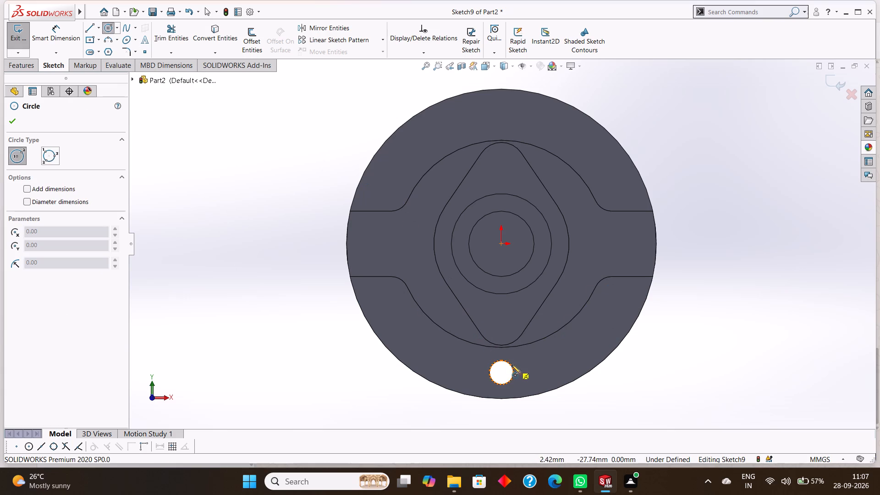
click(502, 373)
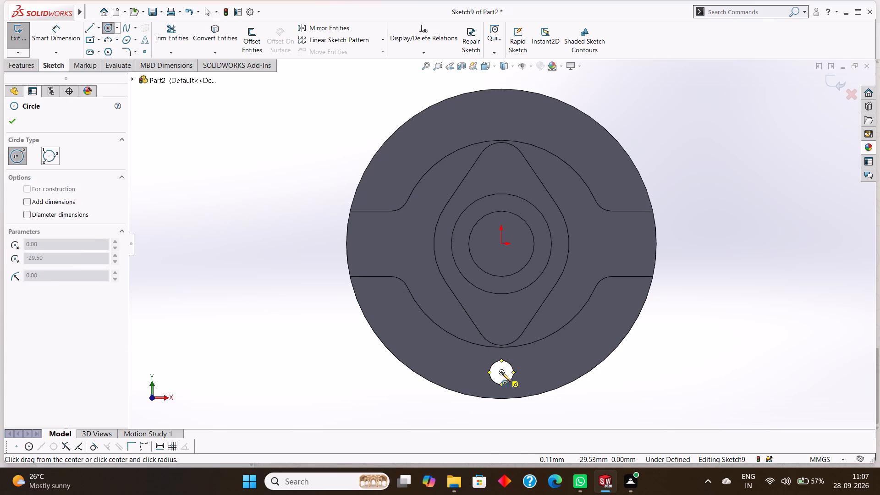
click(525, 375)
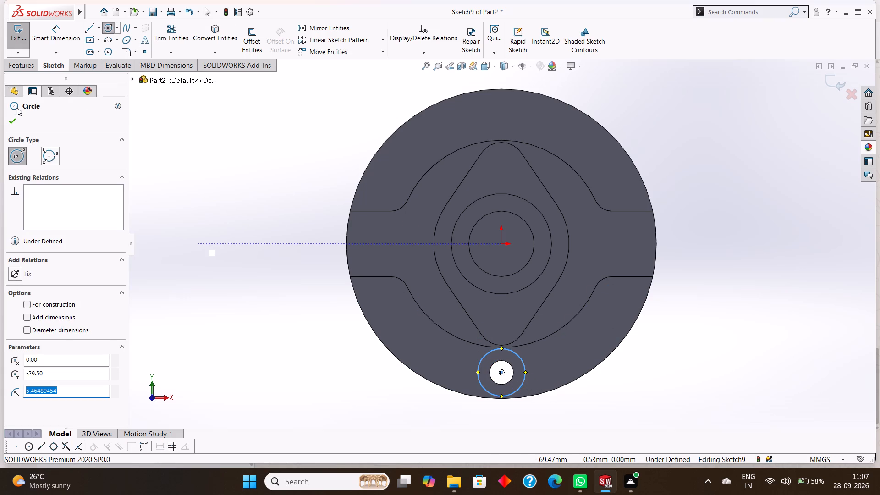
click(12, 119)
Dimension the circle around the 5.5 mm hole to a diameter of 9 mm.
click(54, 38)
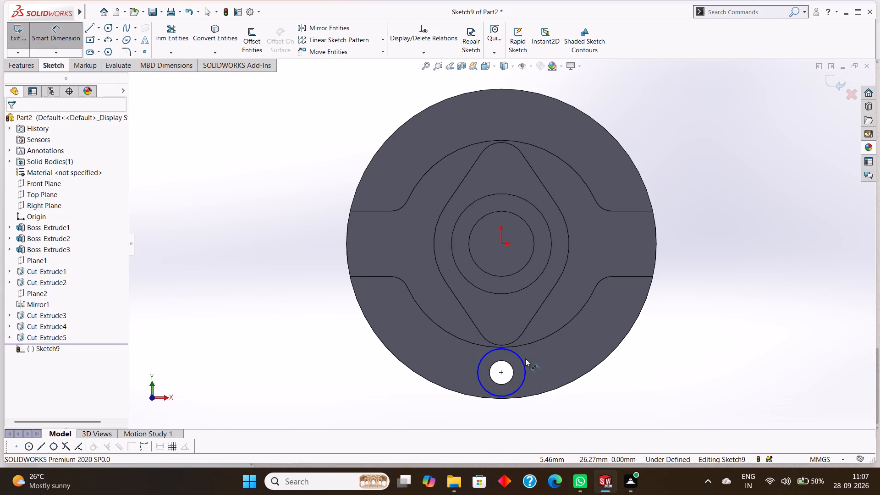
click(523, 359)
click(549, 357)
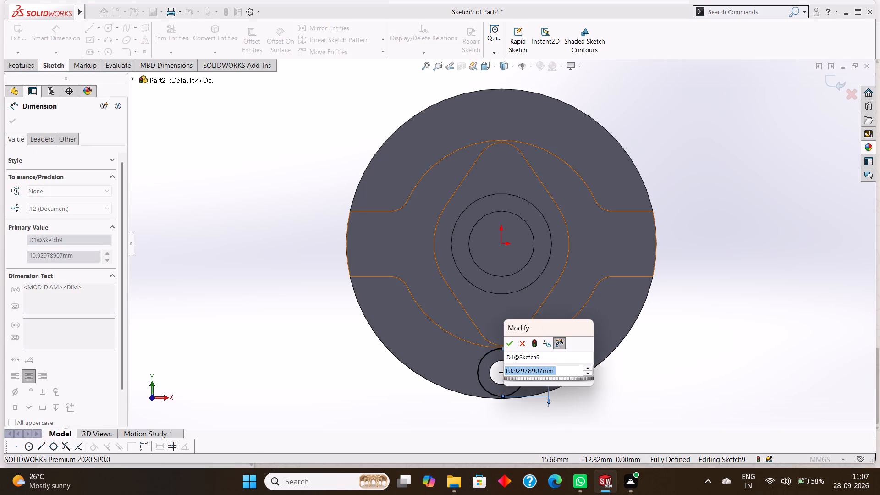
key(BackSpace)
key(9)
key(Return)
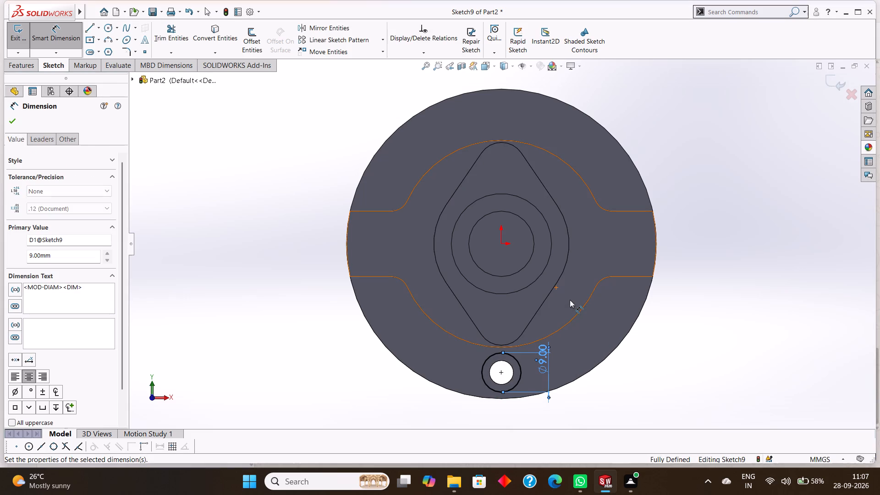
click(16, 122)
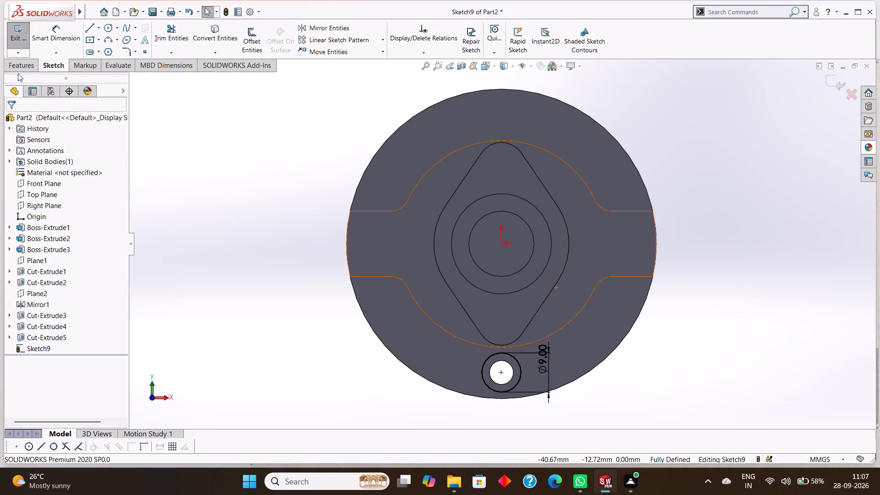
Cut the 9 mm circle around the 5.5 mm hole as a blind extruded cut 5.5 mm deep.
click(18, 67)
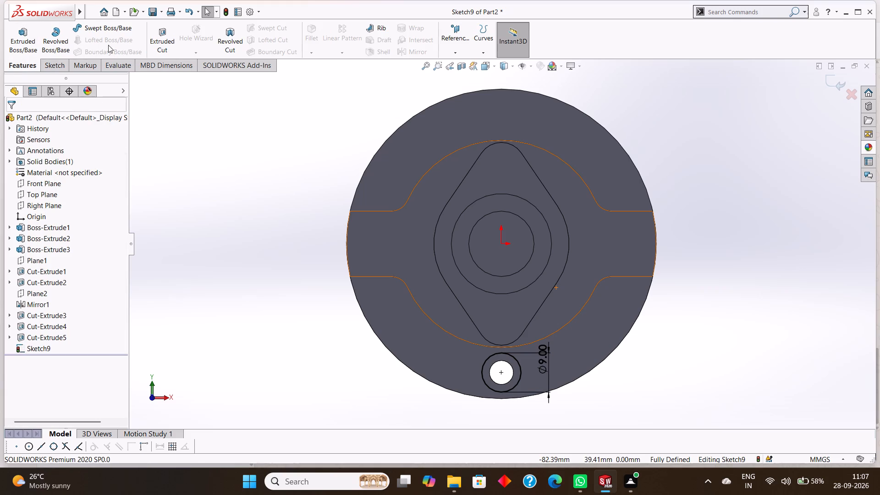
click(167, 40)
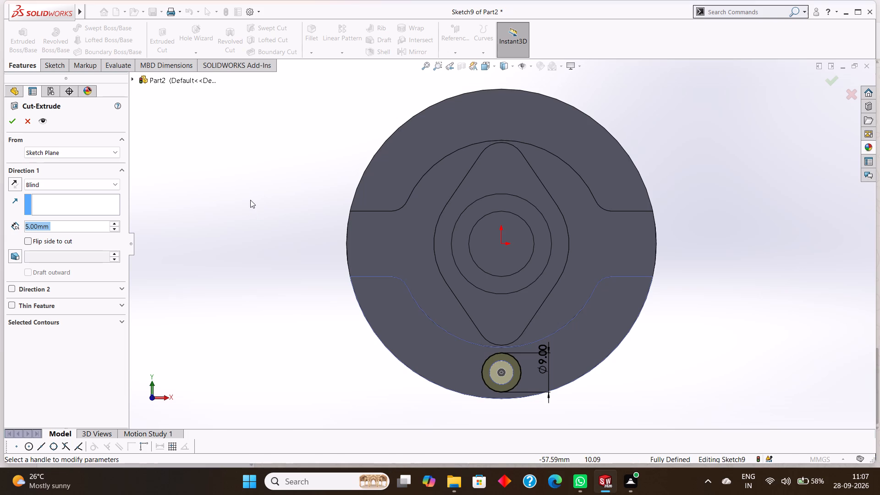
text(5.5)
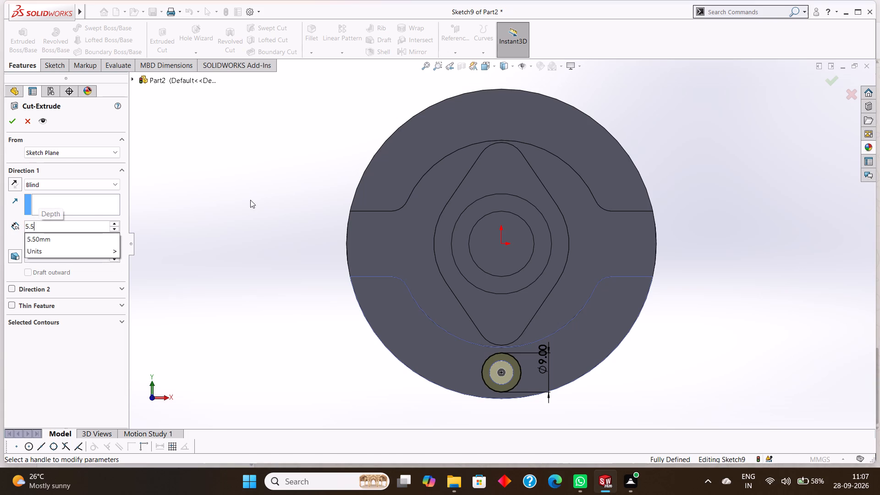
key(Return)
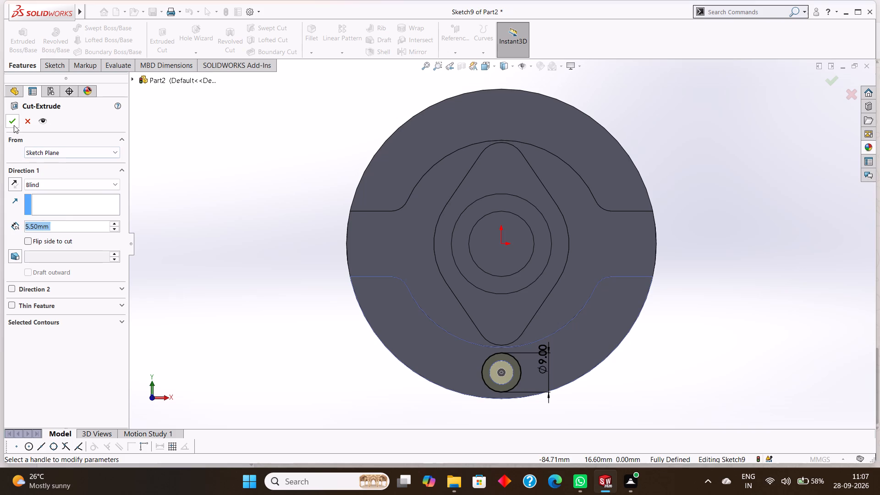
click(14, 125)
click(395, 385)
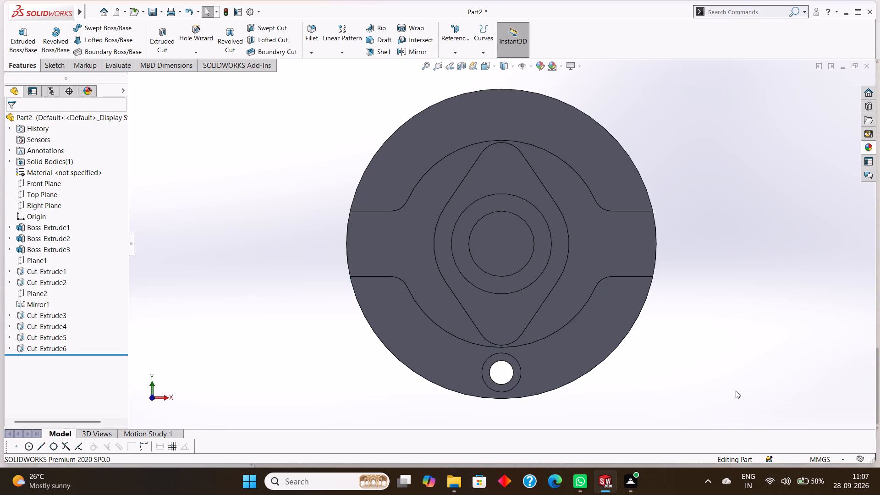
Select the 9 mm counterbore cut and the coaxial 5.5 mm through-hole cut together.
middle_drag(734, 390, 736, 269)
scroll(639, 361, down, 1)
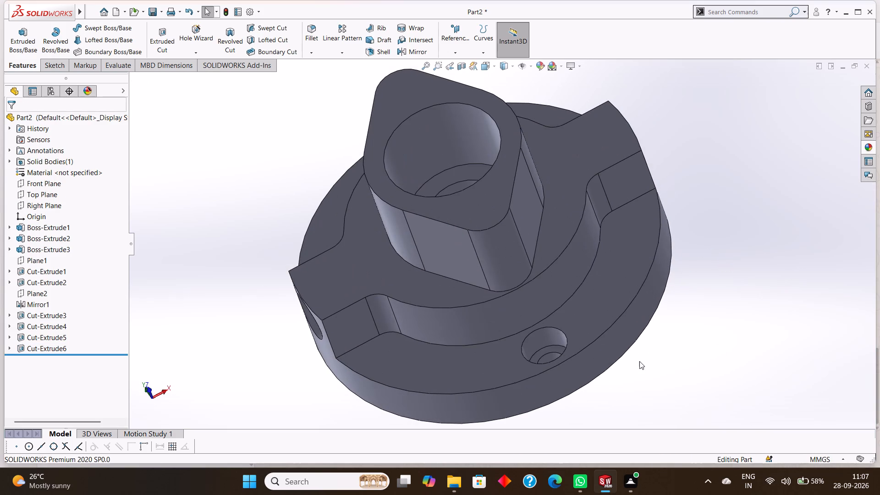
scroll(633, 357, up, 2)
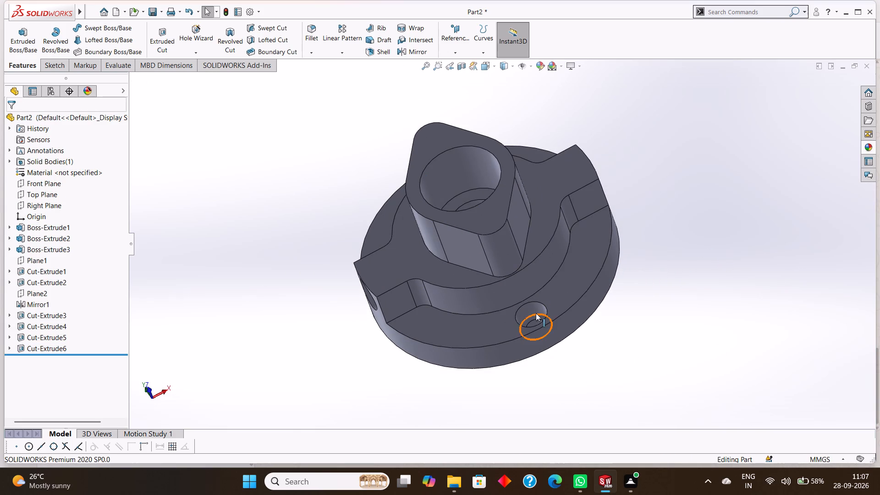
scroll(536, 313, down, 4)
click(509, 280)
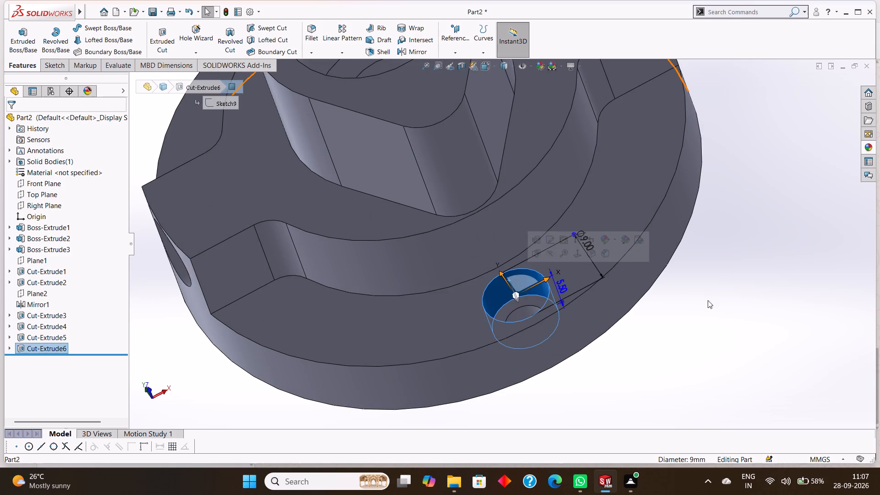
middle_drag(748, 291, 768, 355)
scroll(542, 355, down, 4)
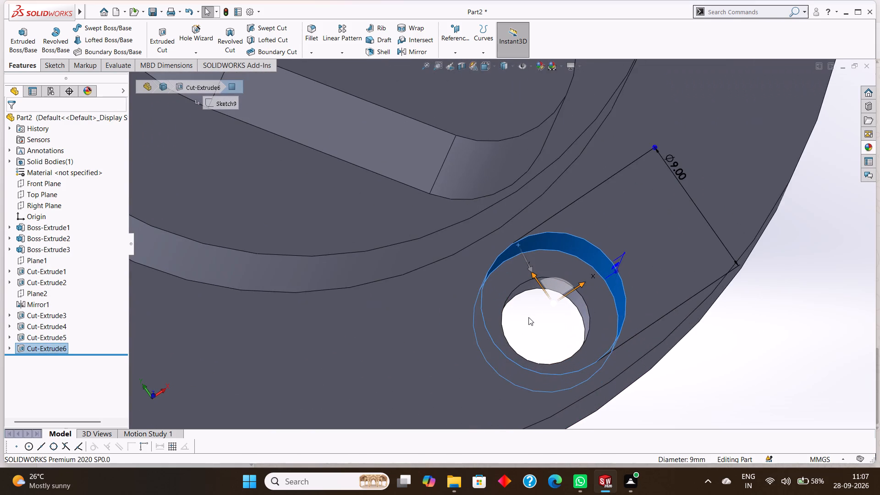
scroll(528, 315, up, 1)
middle_drag(759, 347, 742, 311)
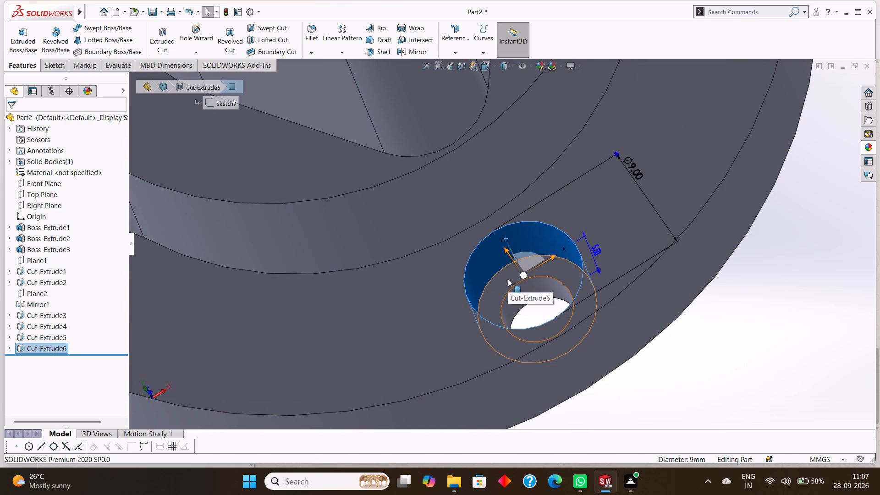
ctrl+click(524, 284)
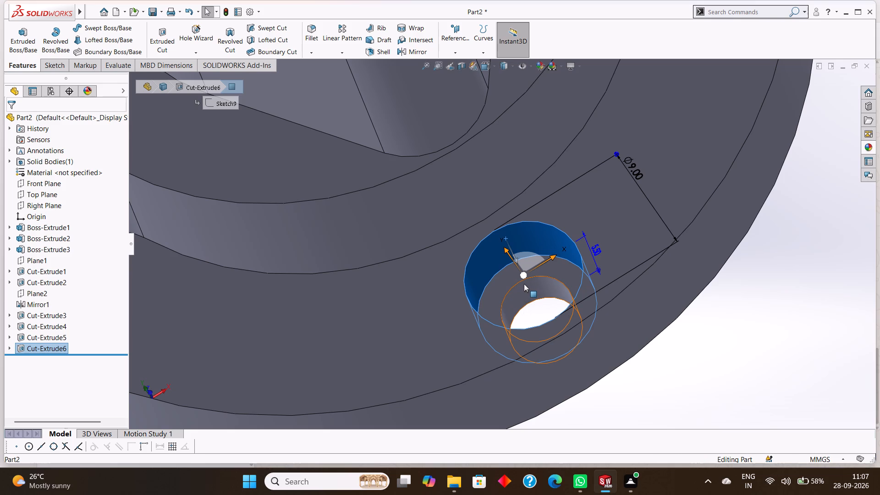
scroll(536, 286, up, 7)
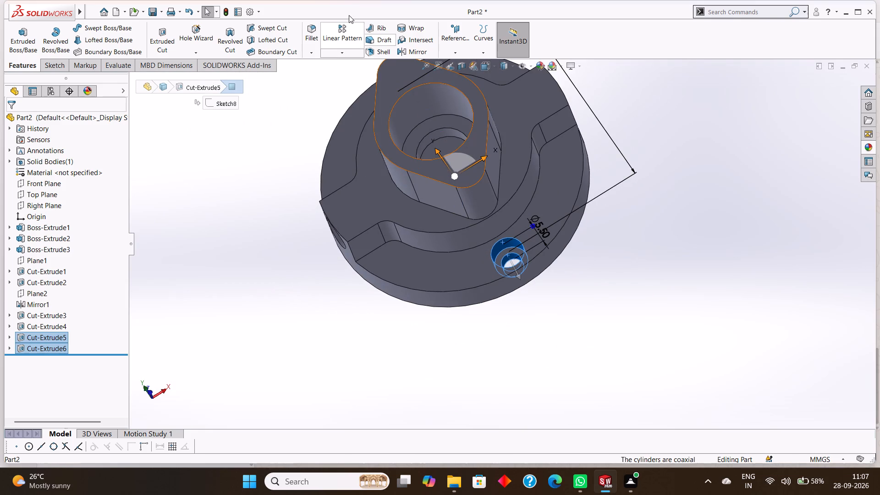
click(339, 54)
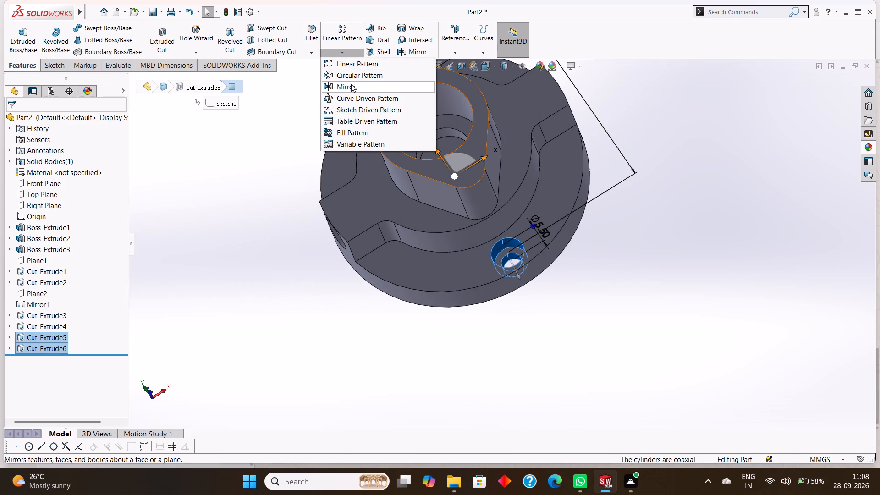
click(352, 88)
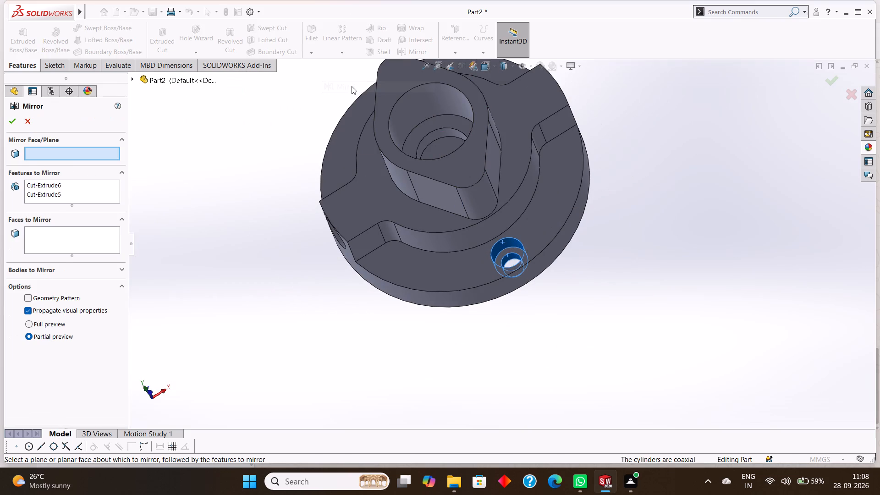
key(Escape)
Circular-pattern the selected hole and counterbore cuts about the central bore's face, with 6 equally spaced instances over 360 degrees.
click(347, 49)
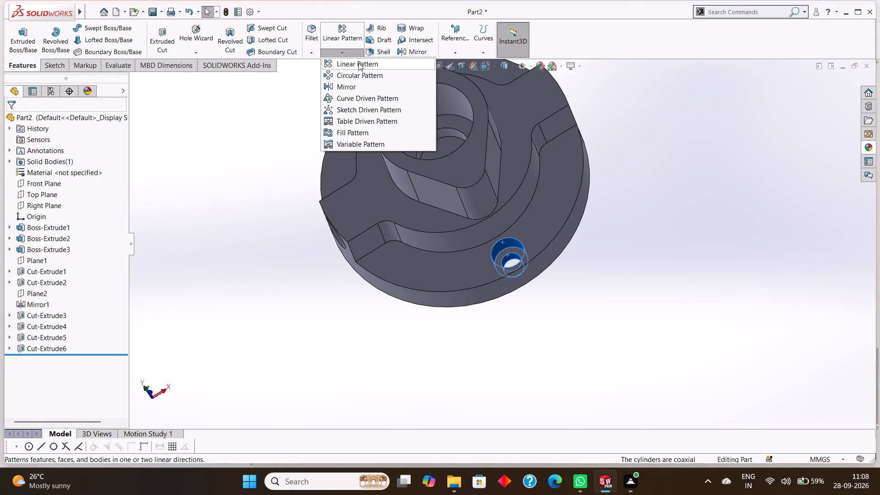
click(361, 73)
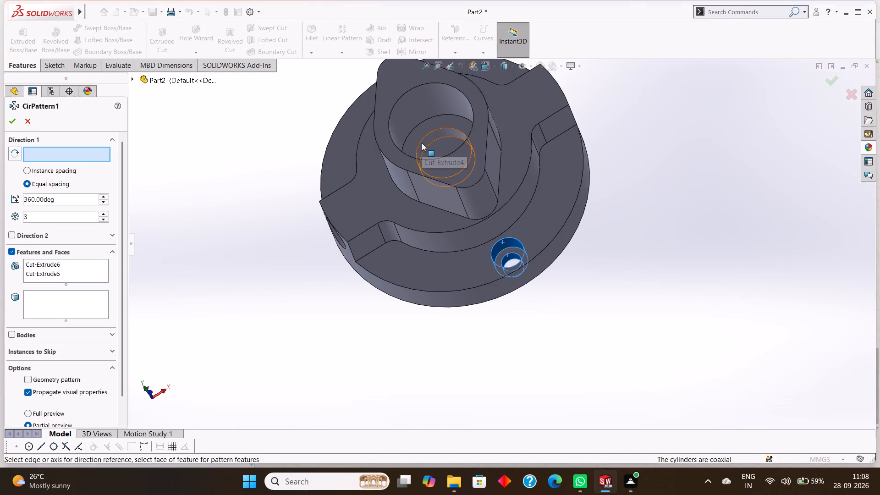
scroll(422, 143, up, 1)
click(432, 127)
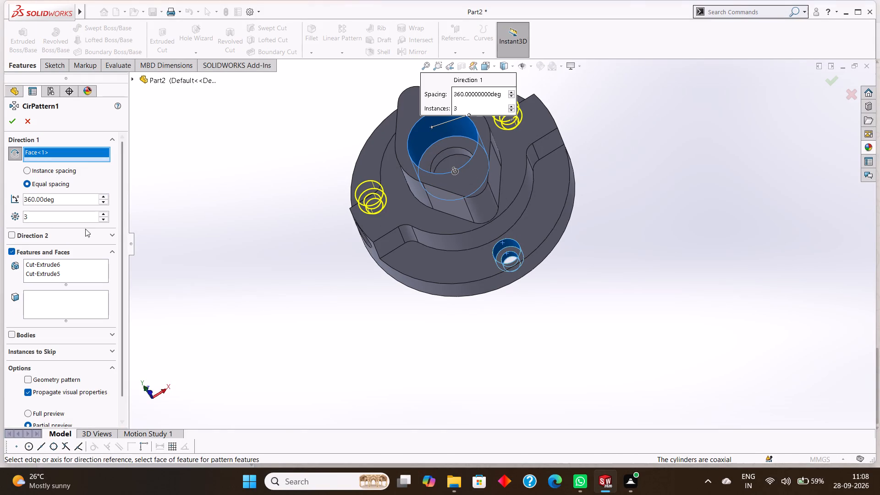
drag(45, 219, 0, 211)
key(6)
key(Return)
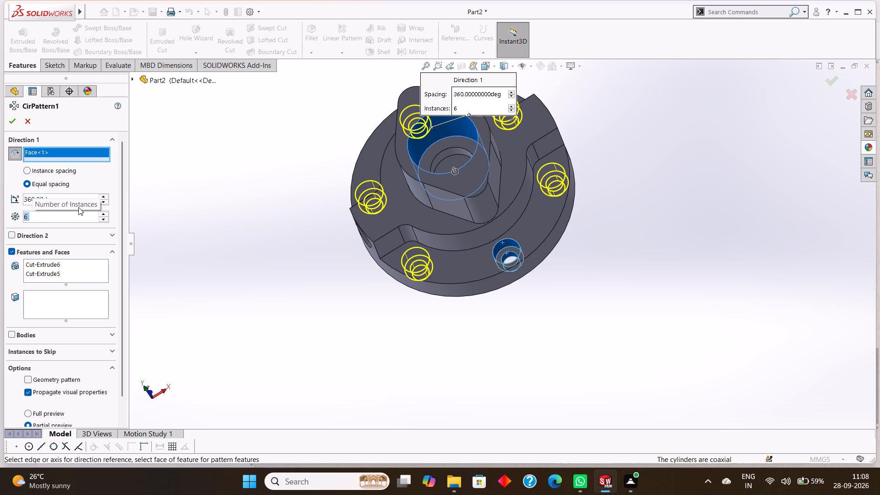
scroll(80, 207, up, 1)
click(12, 120)
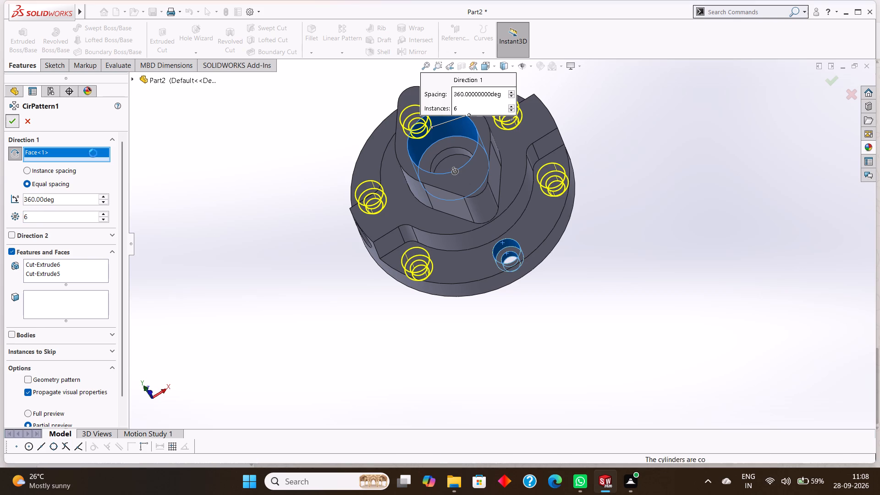
click(198, 193)
Examine the patterned counterbored holes around the base disc from several angles.
middle_drag(214, 199, 252, 238)
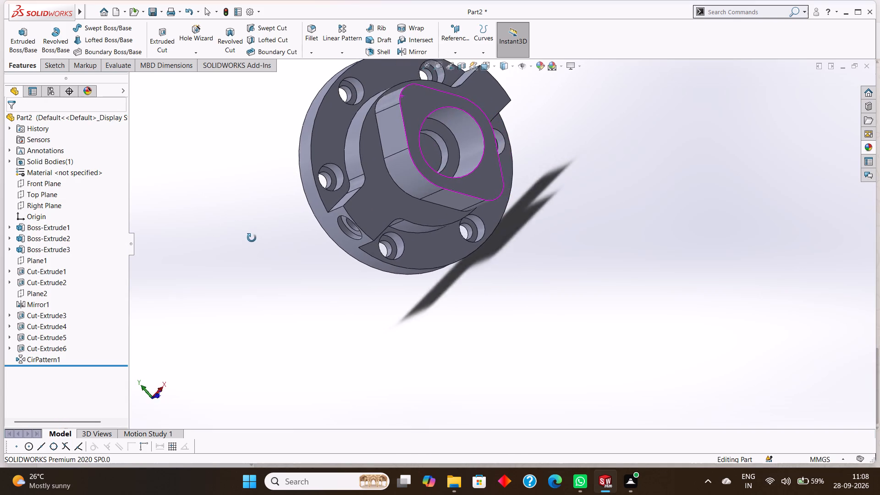
middle_drag(252, 238, 238, 227)
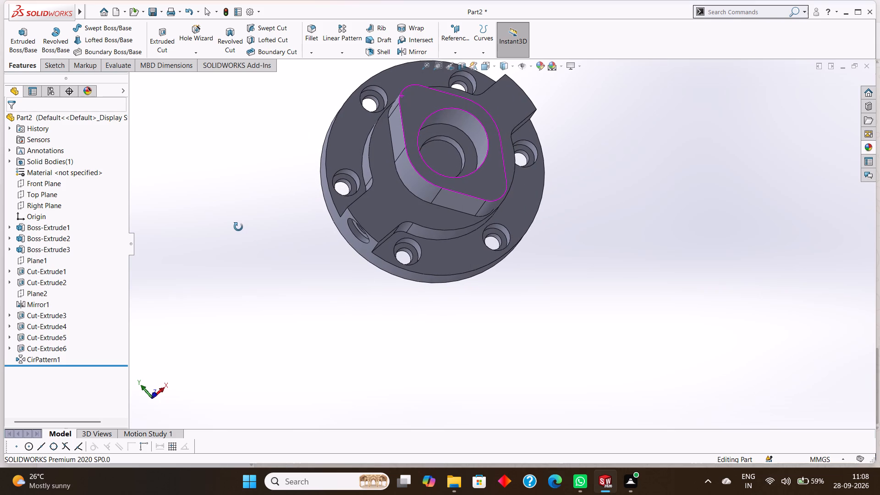
middle_drag(238, 227, 229, 214)
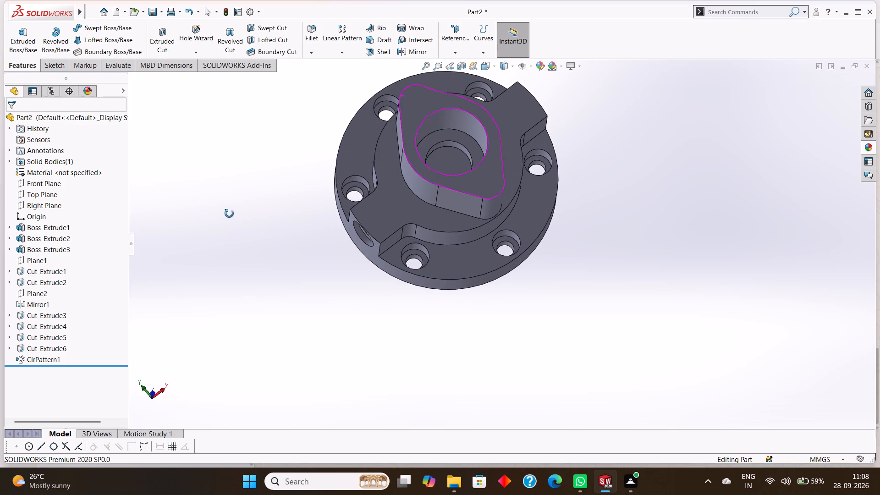
middle_drag(229, 214, 226, 209)
scroll(324, 234, up, 5)
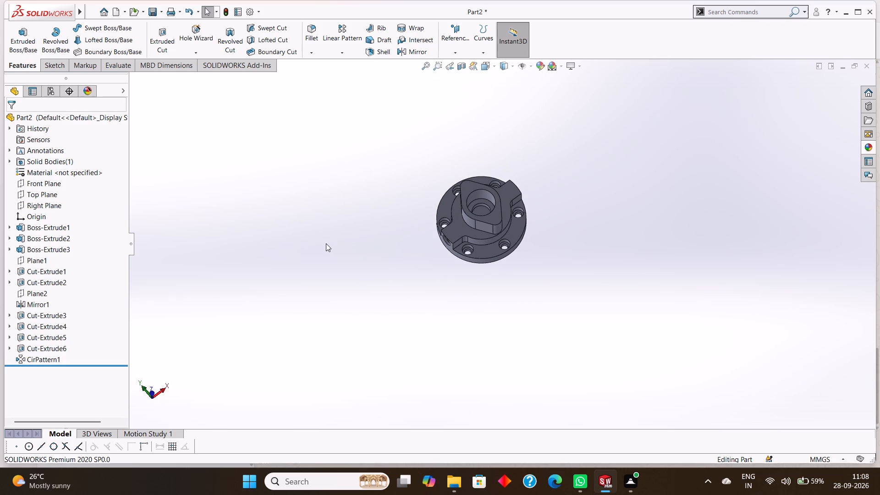
On the diamond-shaped boss's top face, sketch circles about 7.3 mm in diameter at both rounded ends, centred about 17.75 mm from the origin.
click(467, 190)
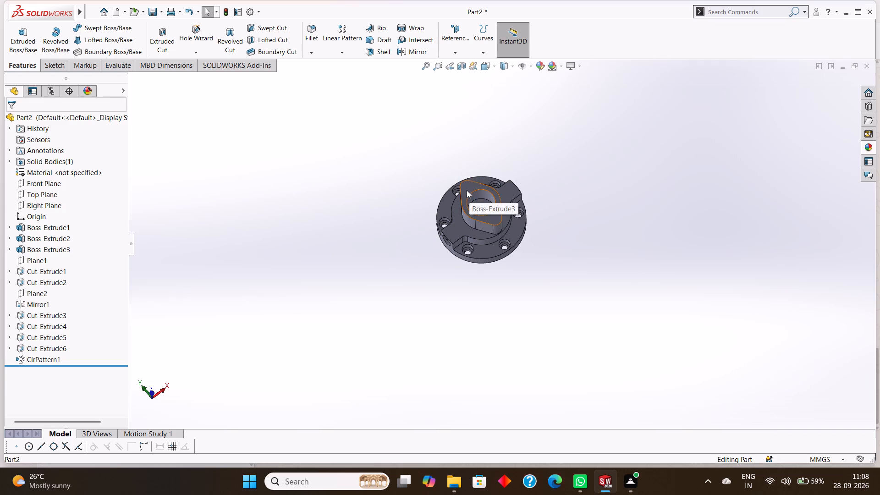
click(508, 161)
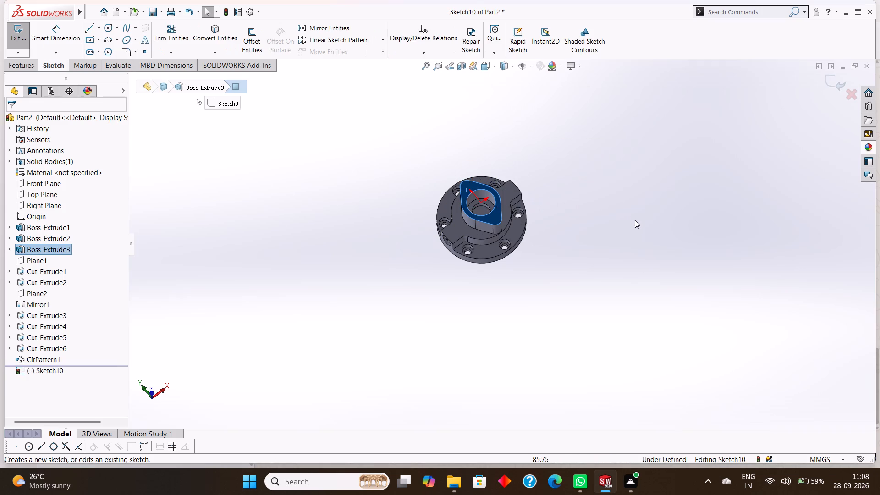
key(ctrl+8)
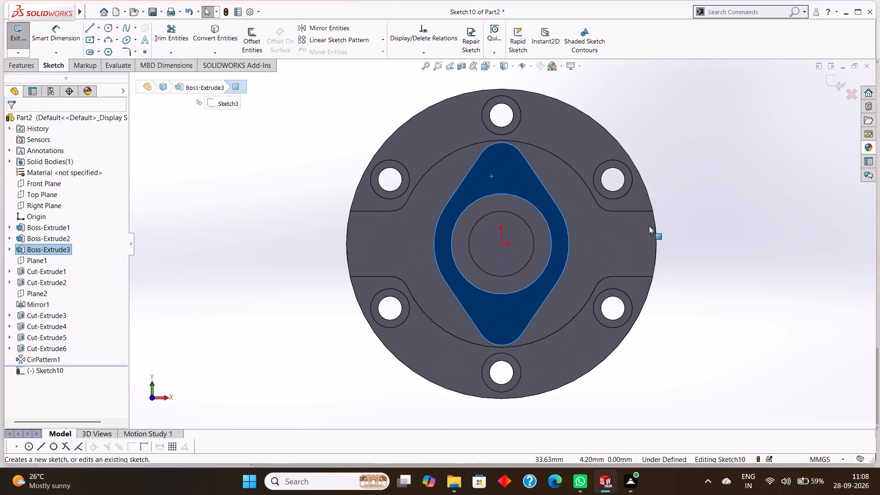
key(Escape)
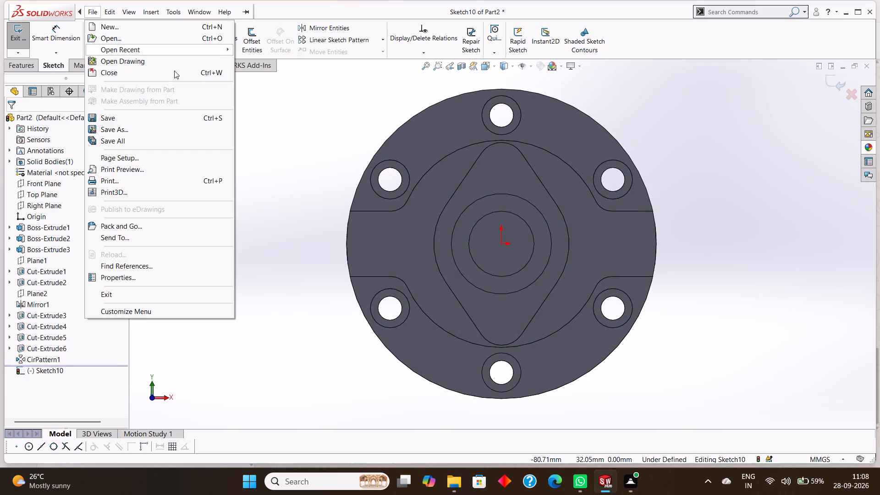
click(256, 95)
click(110, 29)
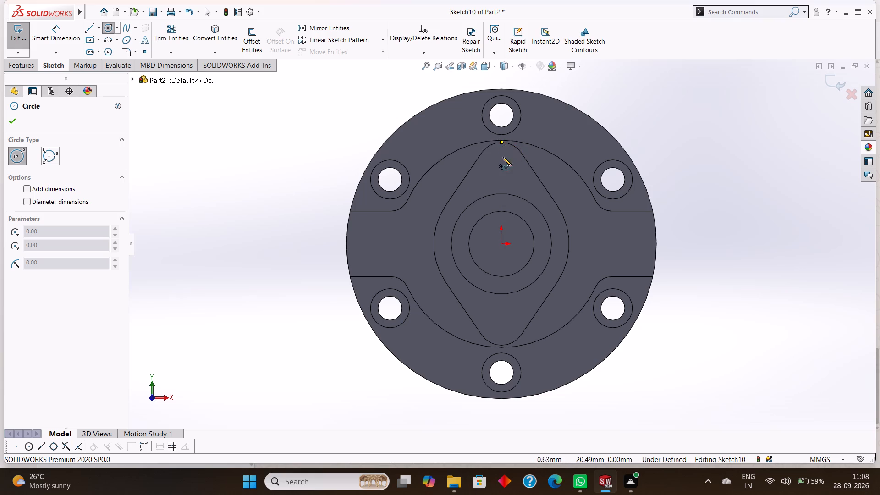
click(500, 166)
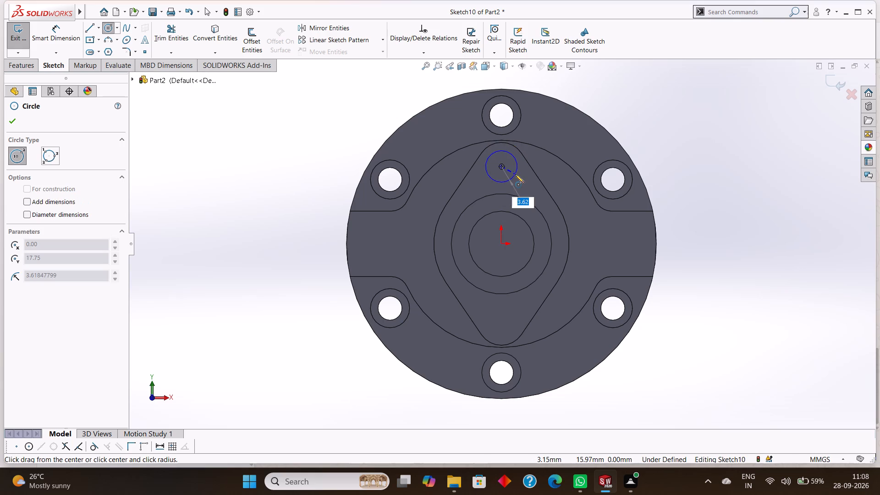
click(515, 174)
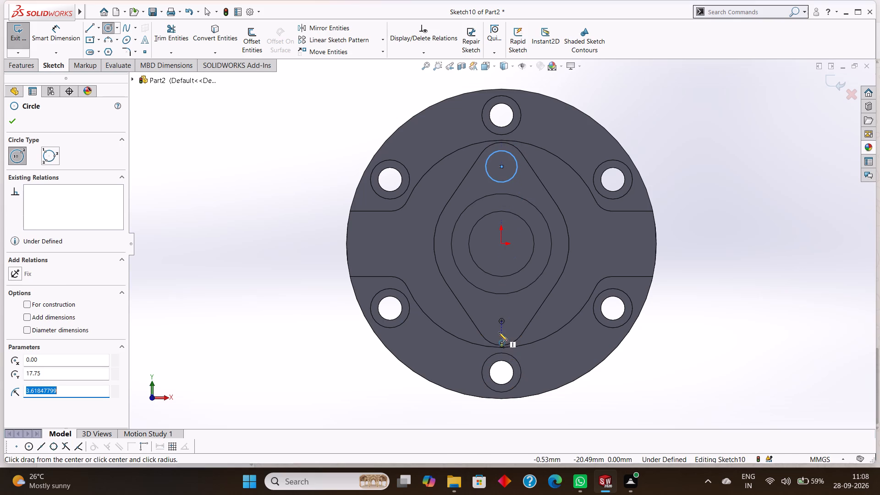
click(501, 319)
click(517, 325)
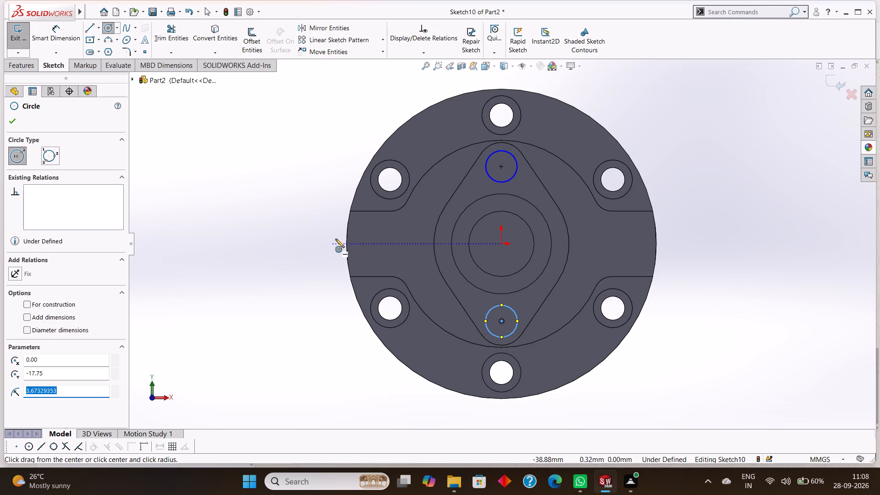
click(17, 123)
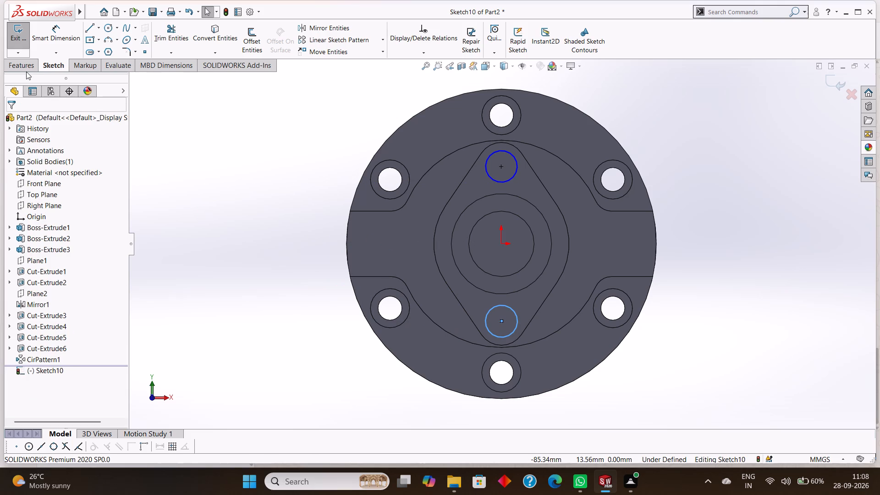
Dimension both circles at the diamond-shaped boss's rounded ends with a diameter of 0.5 mm each.
click(25, 67)
click(48, 69)
click(56, 47)
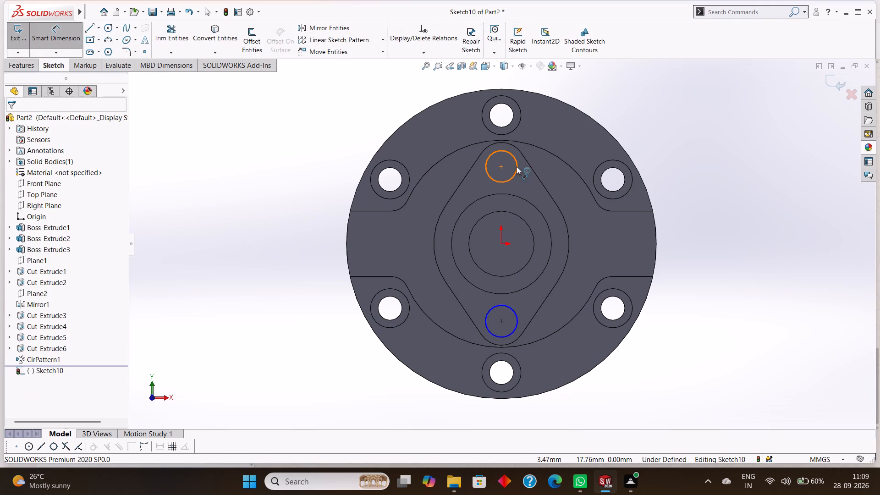
click(517, 166)
click(544, 165)
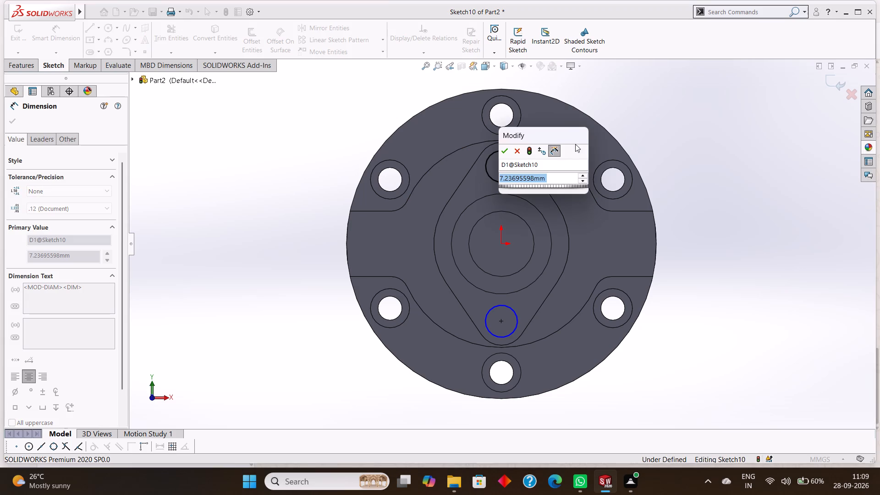
text(0.5)
key(Return)
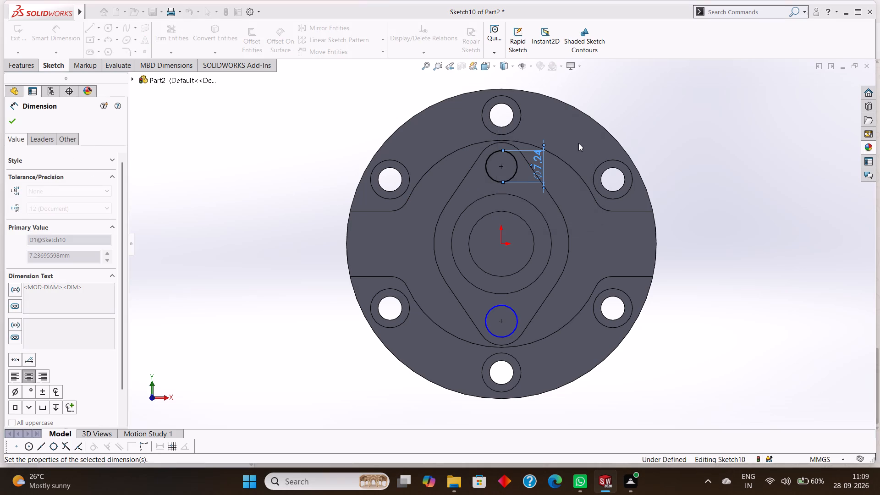
click(517, 313)
click(559, 315)
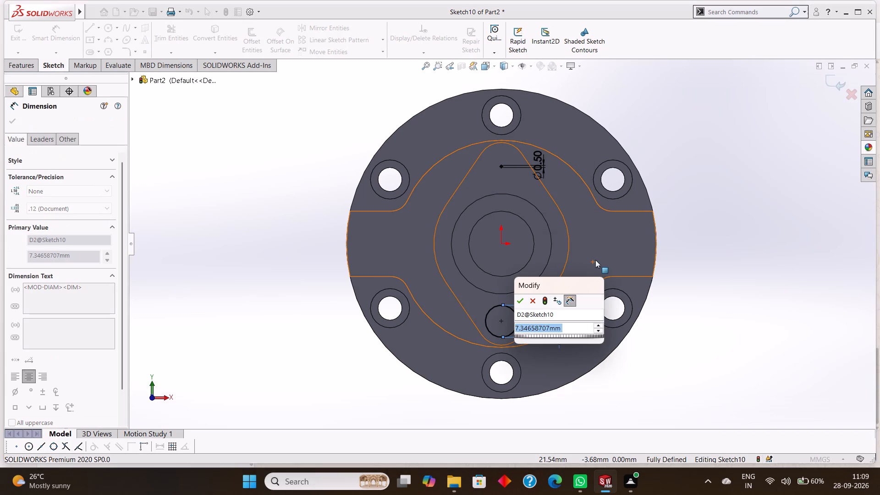
text(0.5)
key(Return)
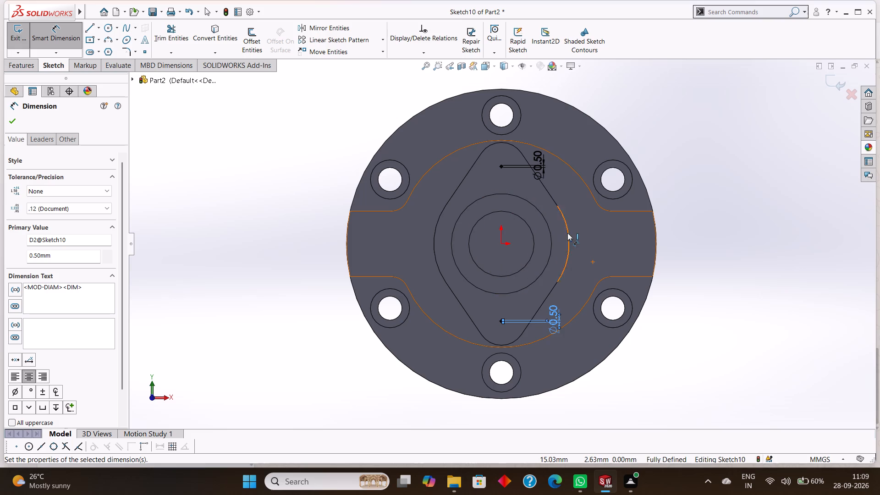
Set the diameters of both boss-end circles to 5 mm.
double_click(536, 158)
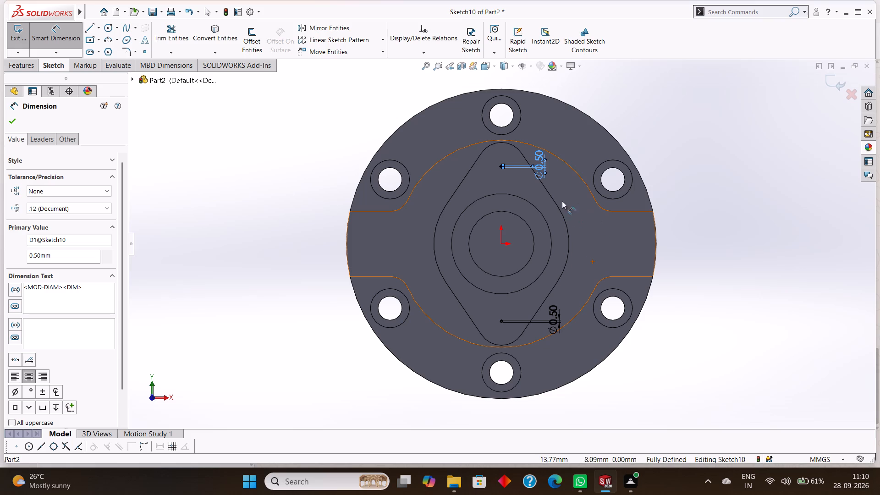
double_click(542, 159)
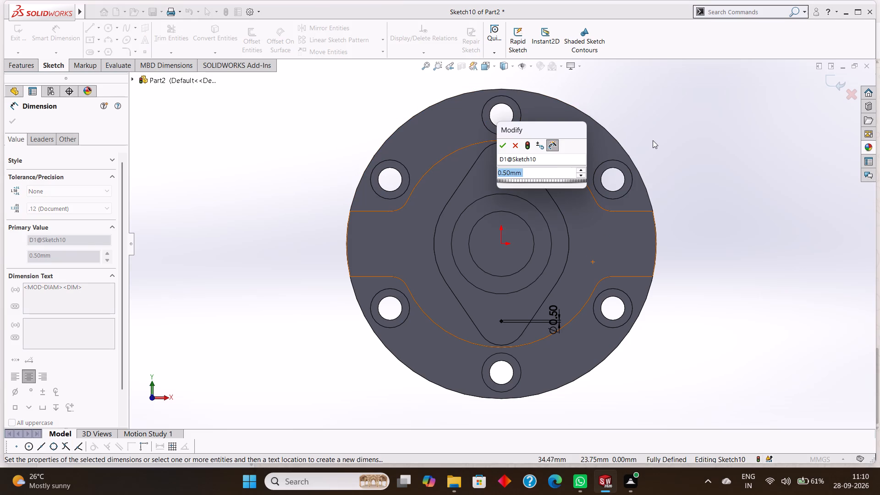
key(BackSpace)
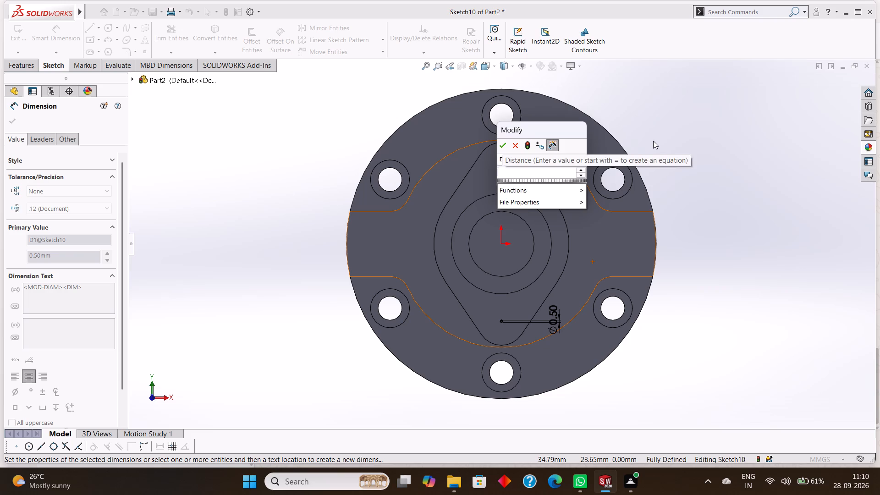
key(5)
key(Return)
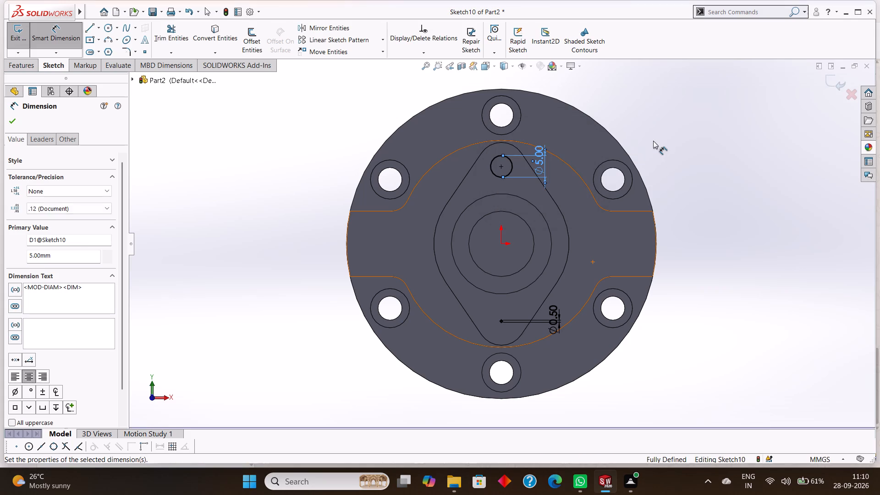
double_click(555, 315)
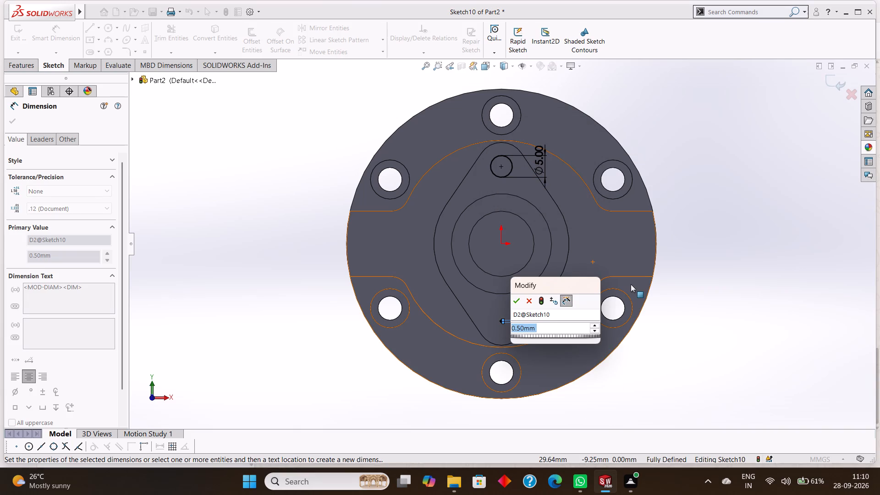
key(5)
key(Return)
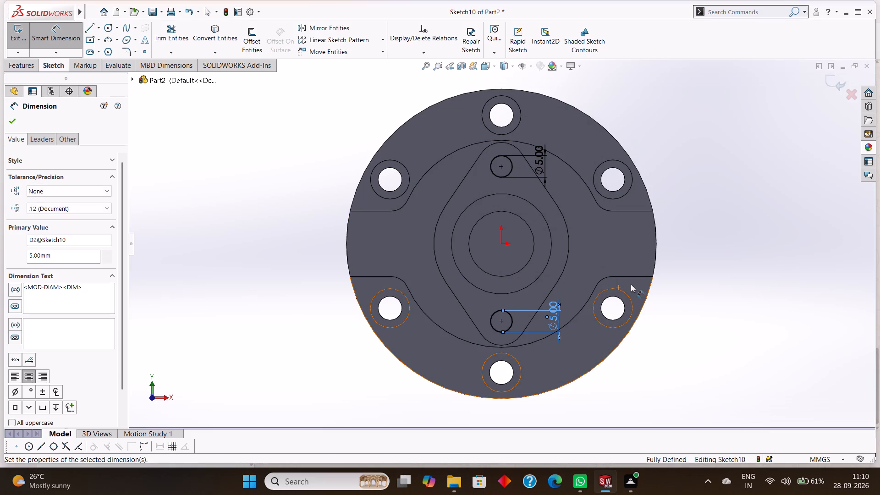
middle_drag(680, 355, 690, 272)
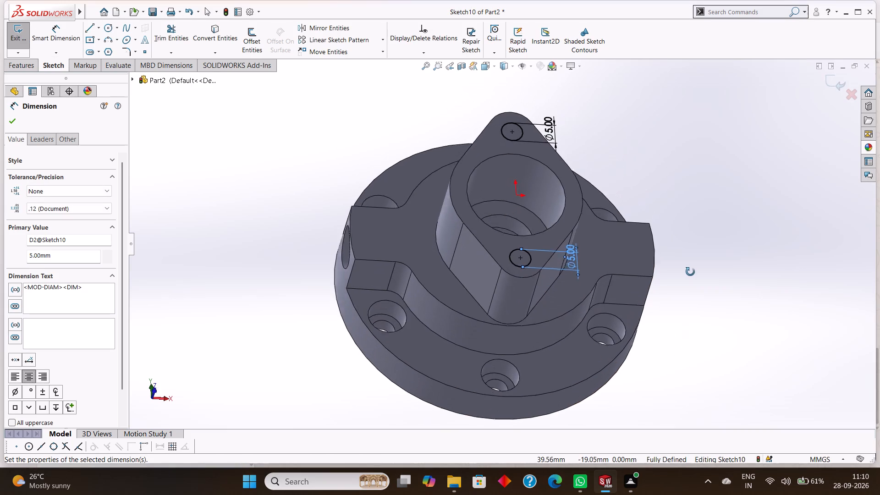
middle_drag(690, 272, 689, 264)
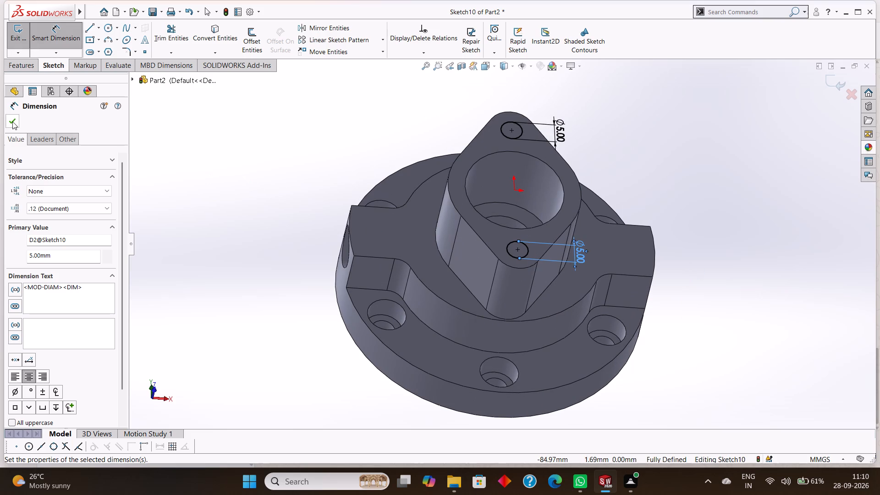
click(11, 123)
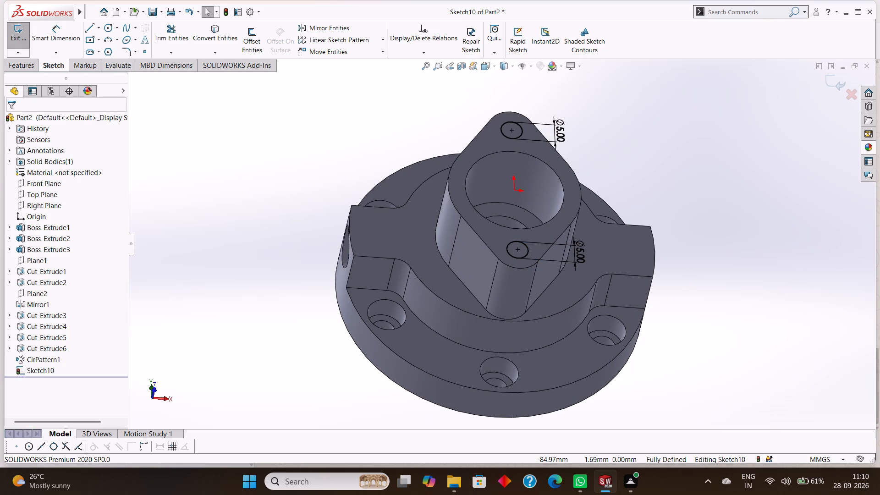
Cut-extrude the two boss-end circles into the boss with a Blind depth of 7.5 mm.
click(20, 68)
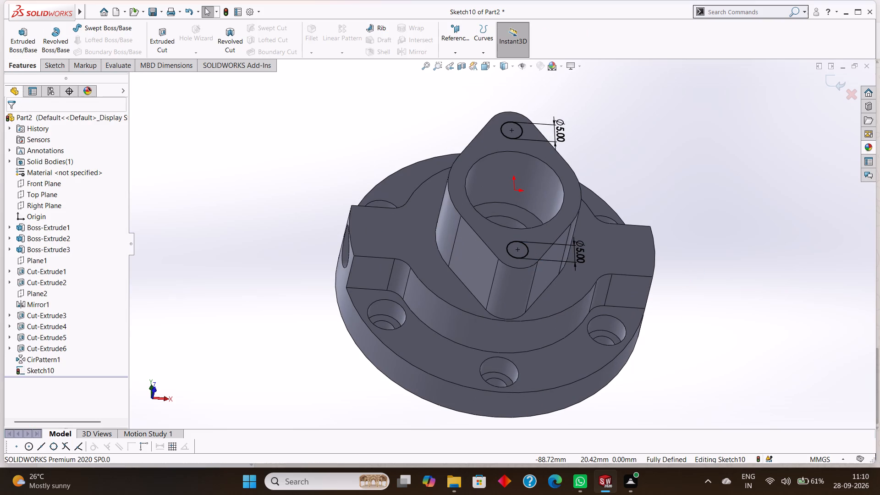
click(49, 63)
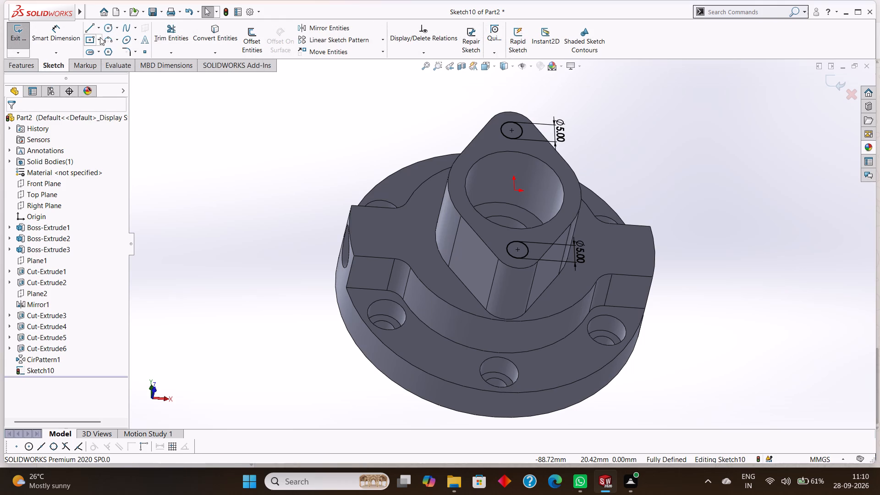
click(16, 66)
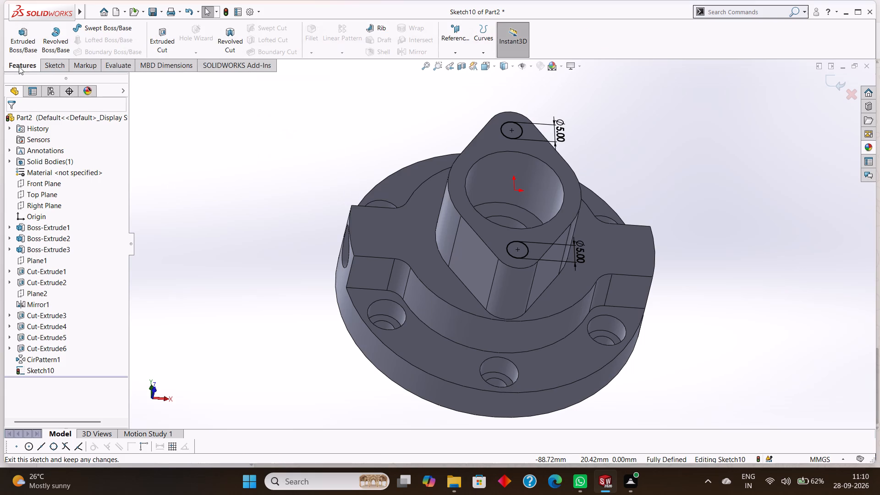
click(163, 41)
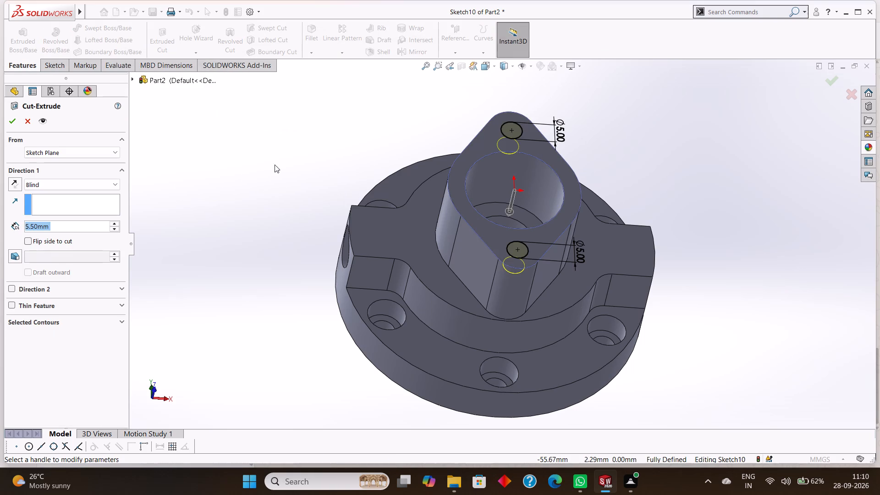
text(7.5)
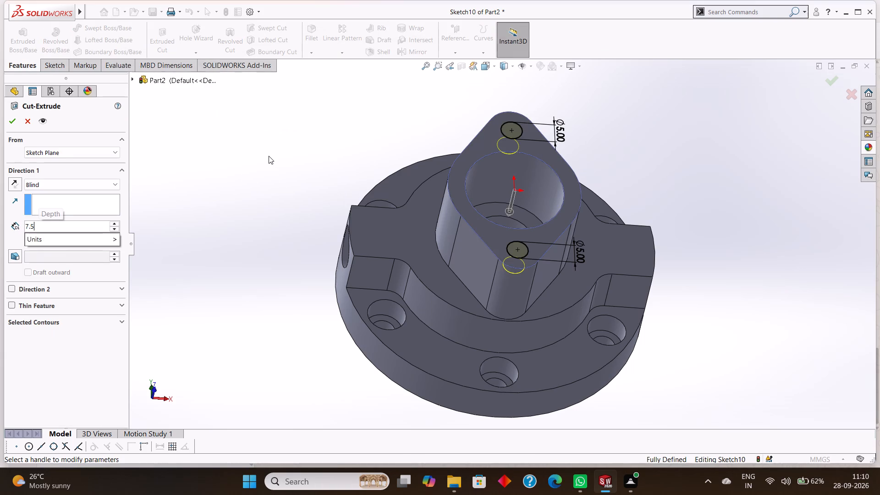
key(Return)
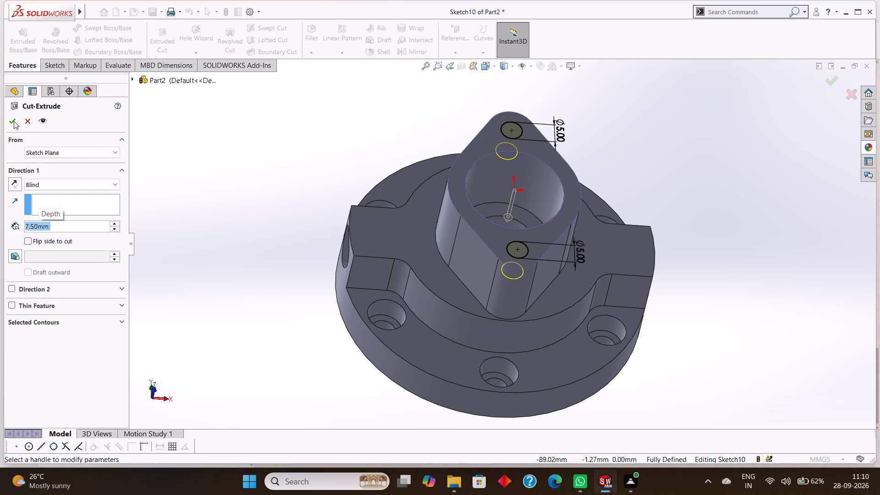
click(14, 121)
click(236, 138)
Open a new sketch on the raised profile's top face around the boss, viewed face-on.
click(405, 218)
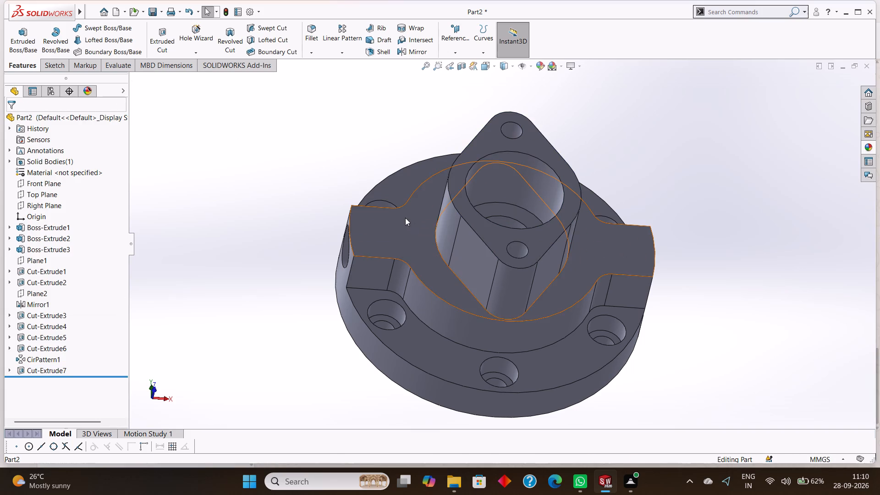
click(445, 194)
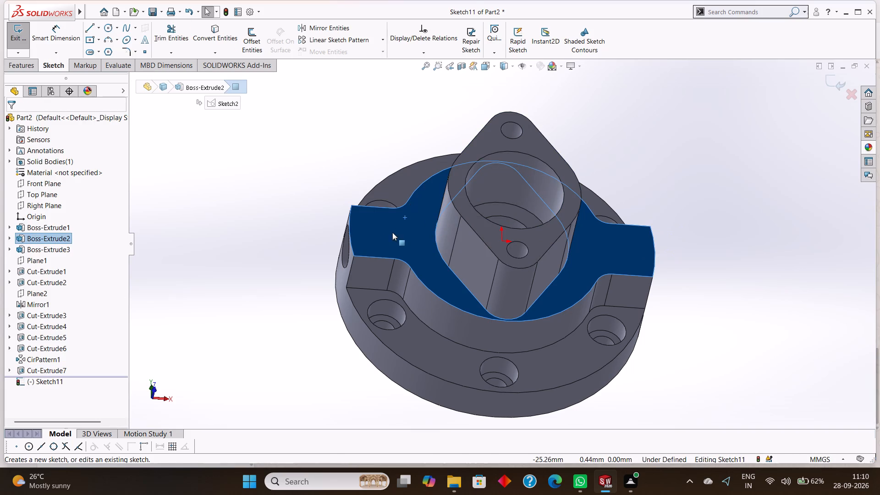
key(ctrl+8)
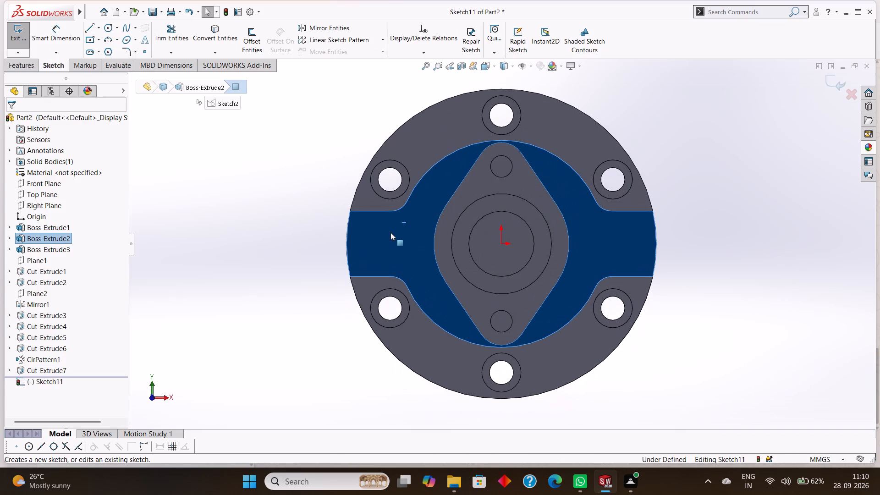
key(Escape)
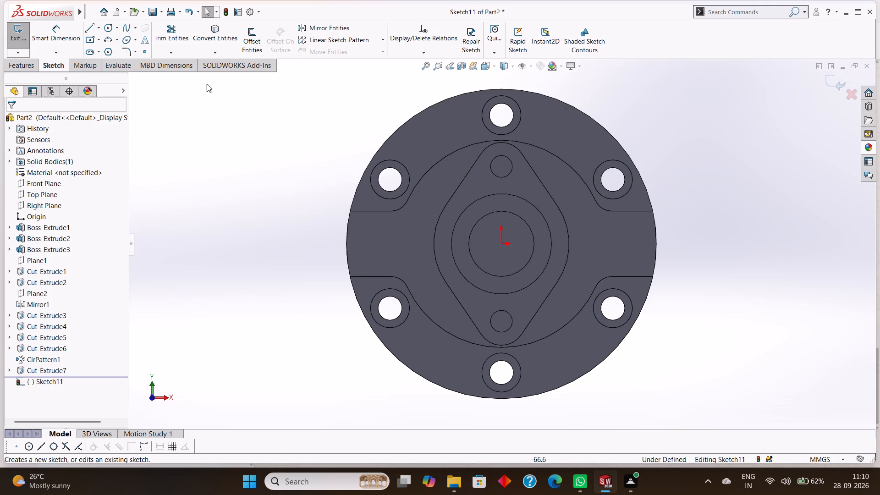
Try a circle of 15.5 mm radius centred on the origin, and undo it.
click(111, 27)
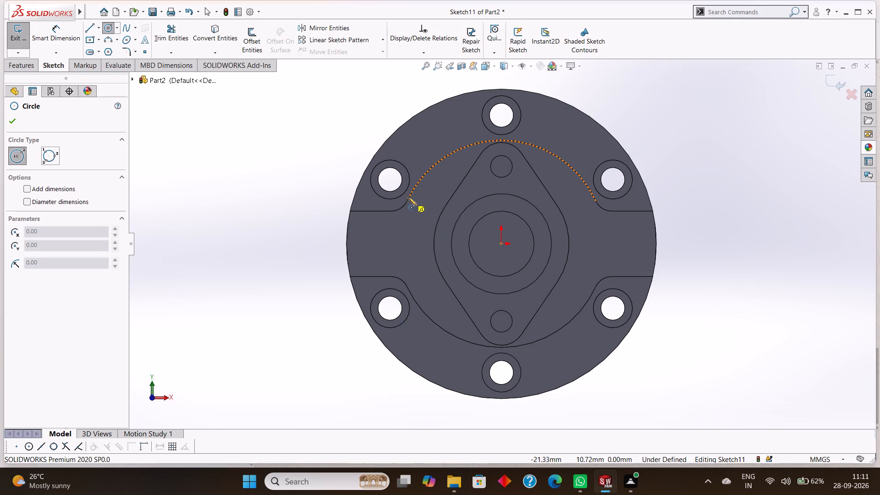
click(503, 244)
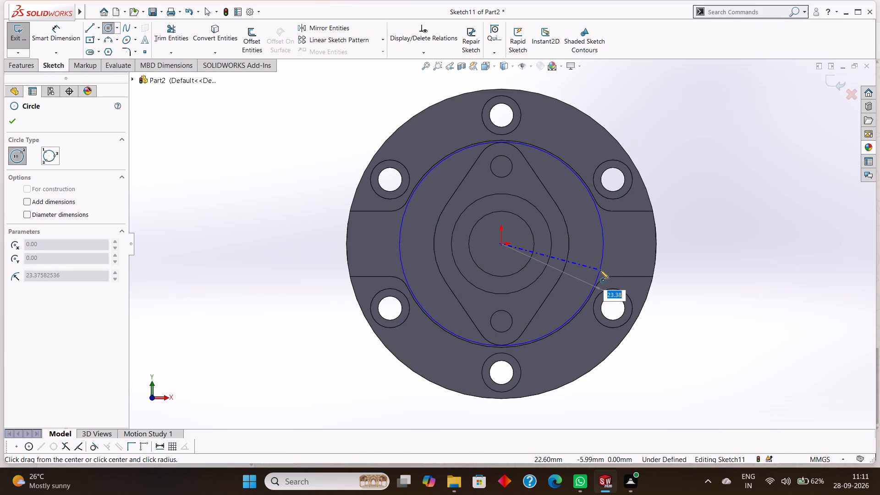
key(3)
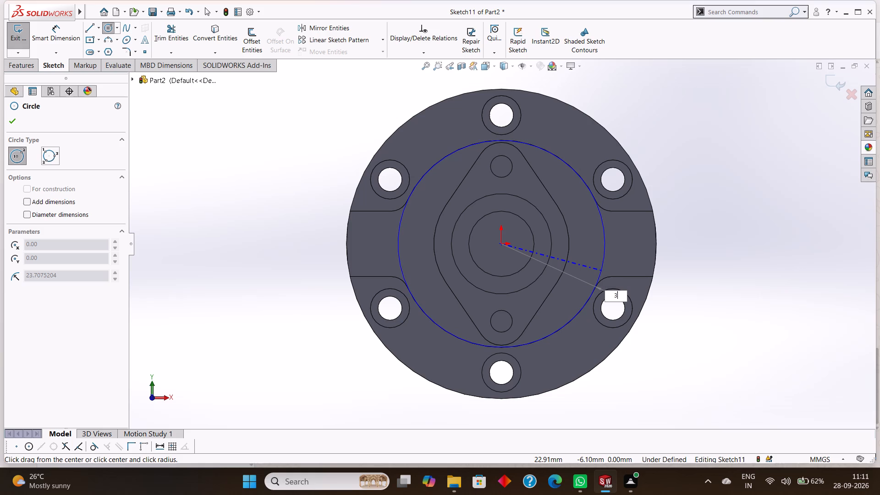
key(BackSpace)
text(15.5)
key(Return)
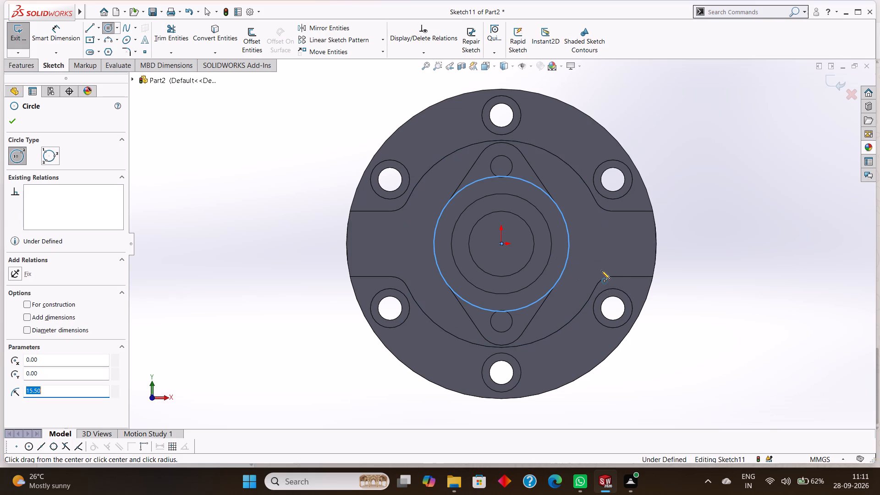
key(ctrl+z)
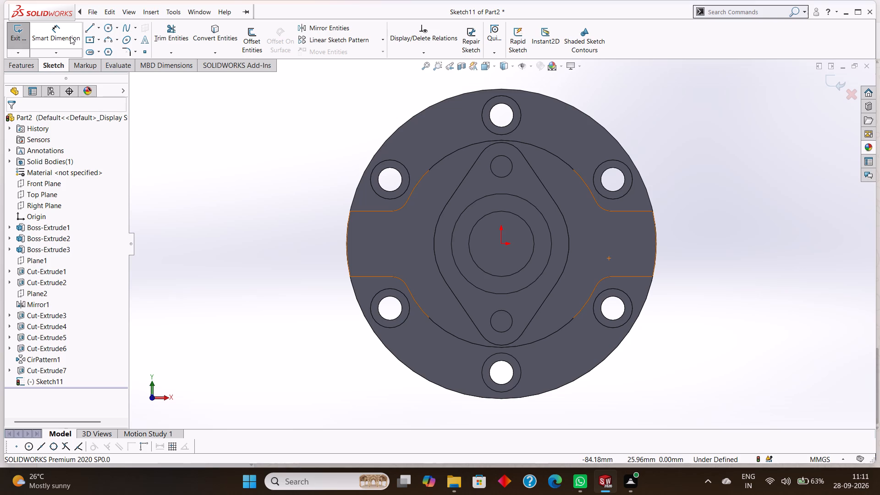
Sketch a circle of about 23.12 mm radius centred on the origin, around the diamond-shaped boss.
click(113, 30)
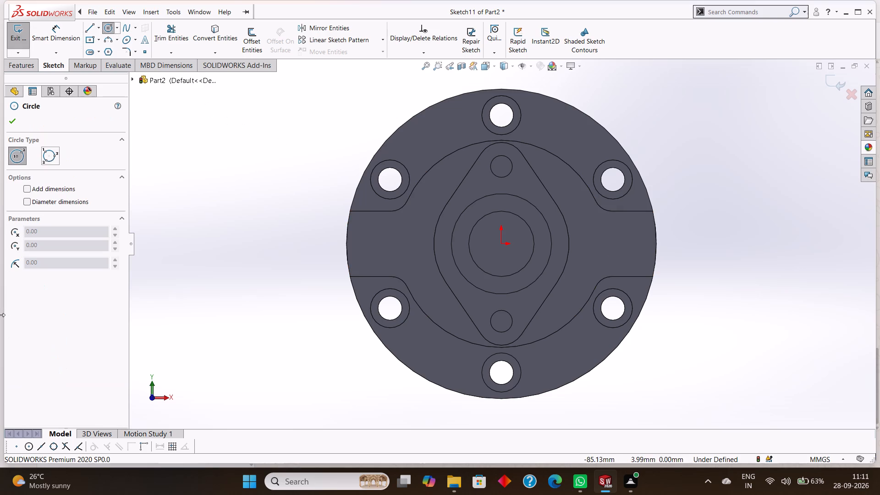
click(502, 243)
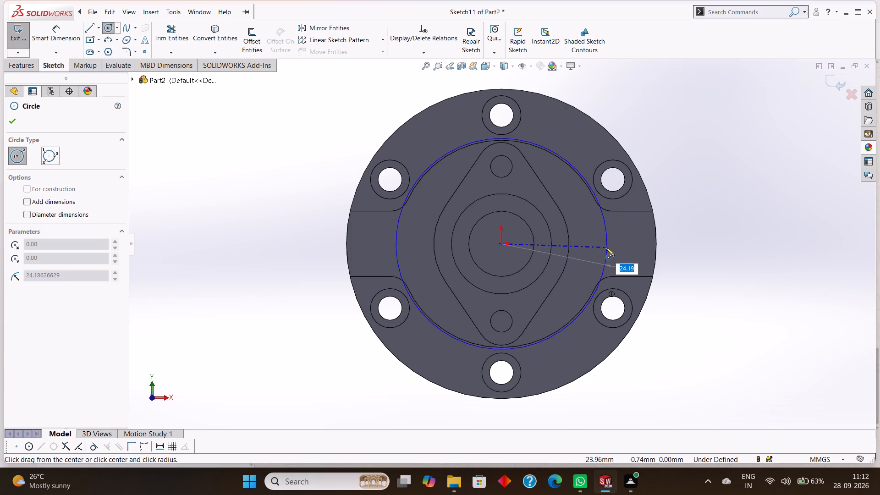
click(602, 242)
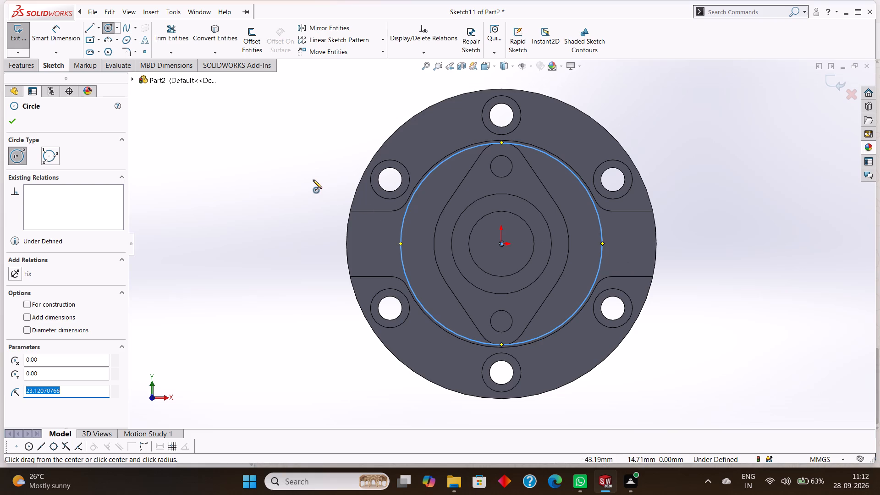
Dimension the diameter of the circle around the boss, try 59 mm for it, and undo that value.
click(42, 35)
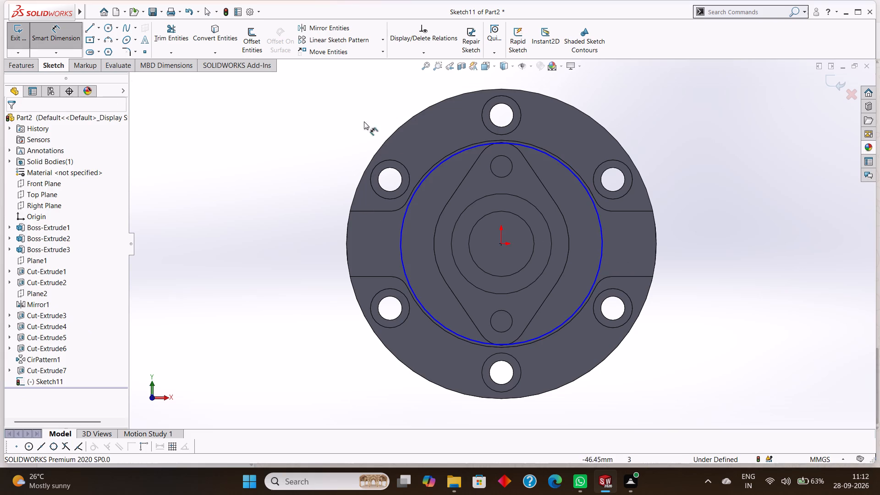
click(542, 154)
click(558, 145)
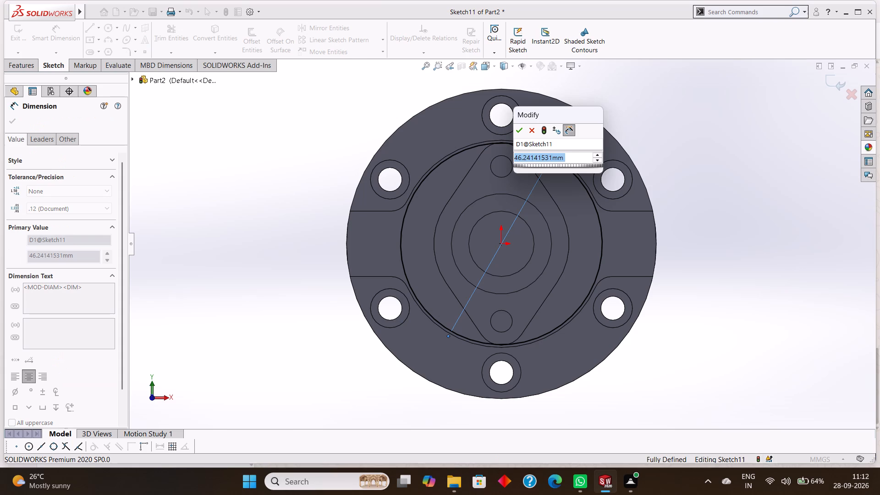
key(5)
key(9)
key(Return)
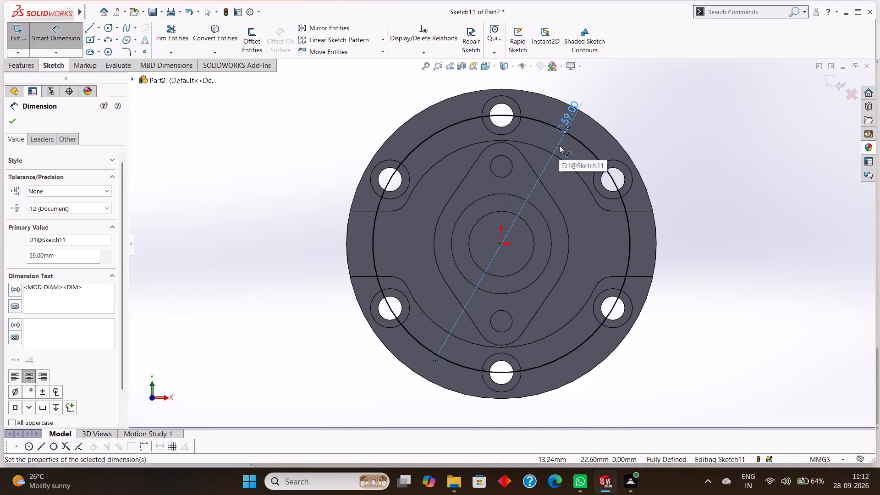
key(Escape)
key(ctrl+z)
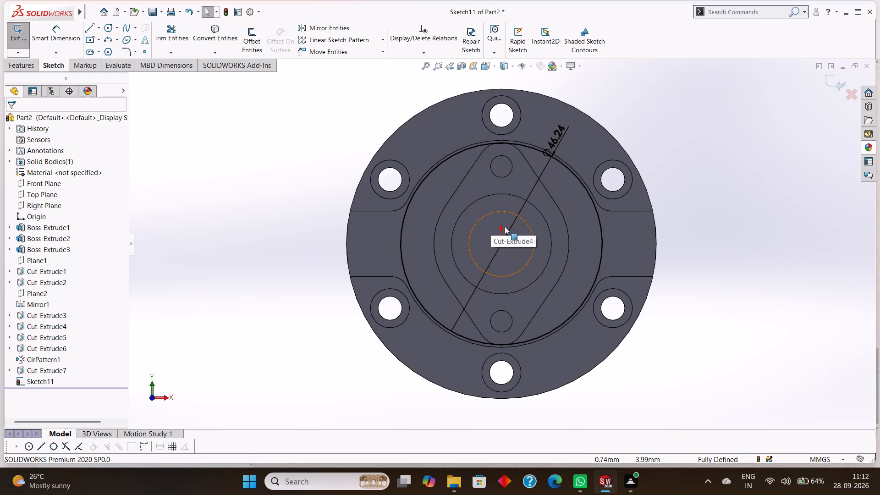
Set the circle's diameter to 47.50 mm and convert the circle to construction geometry.
double_click(550, 146)
text(47.50)
key(Return)
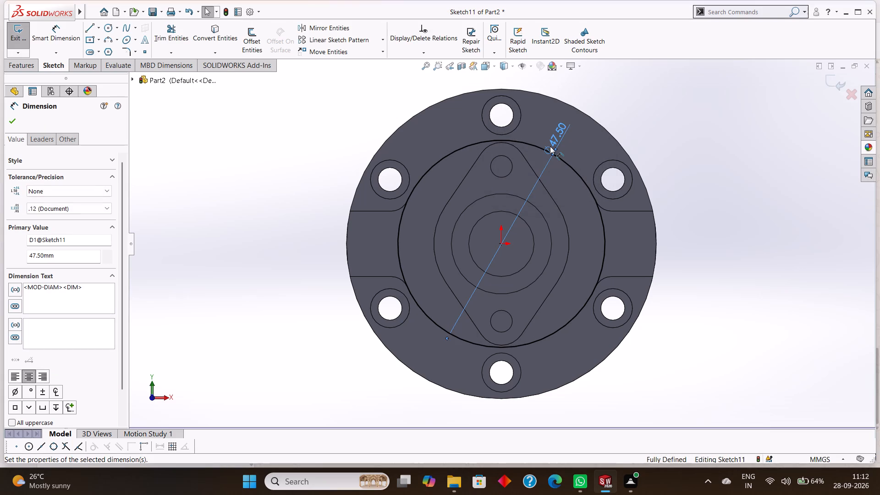
right_click(401, 217)
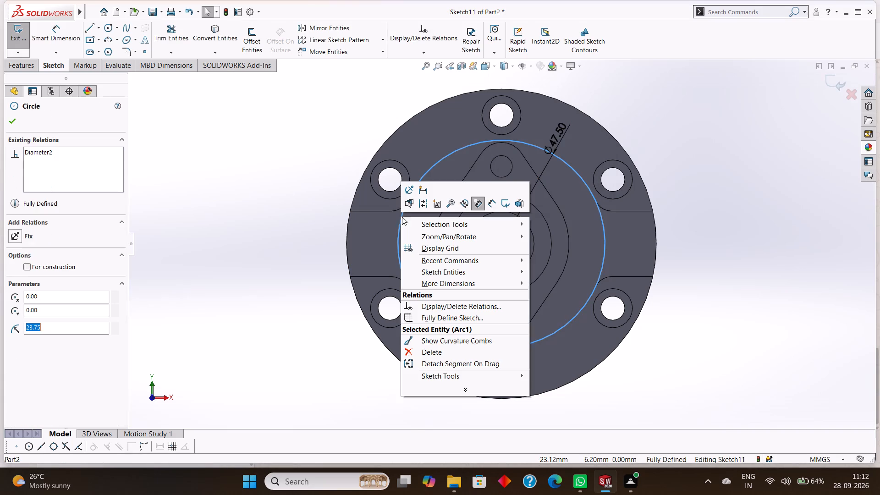
click(423, 204)
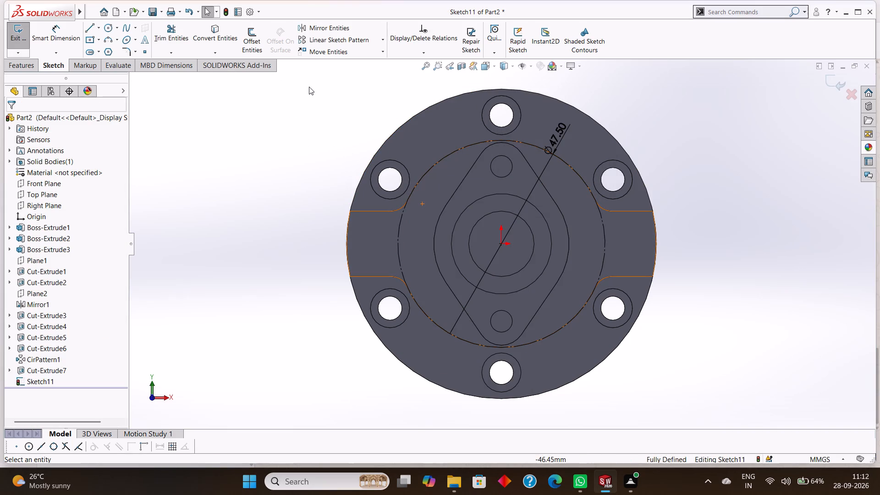
Sketch a horizontal centerline from the origin to the construction circle on the negative X side.
click(96, 27)
click(110, 51)
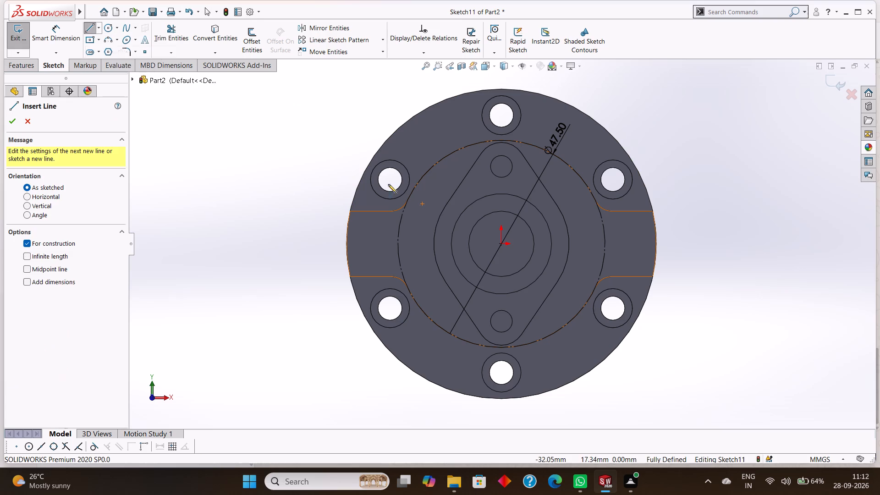
click(502, 245)
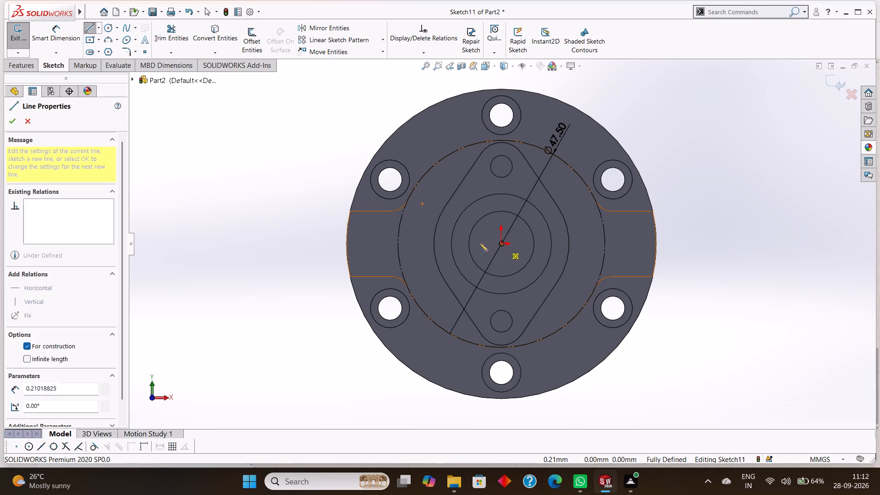
click(399, 243)
right_click(409, 253)
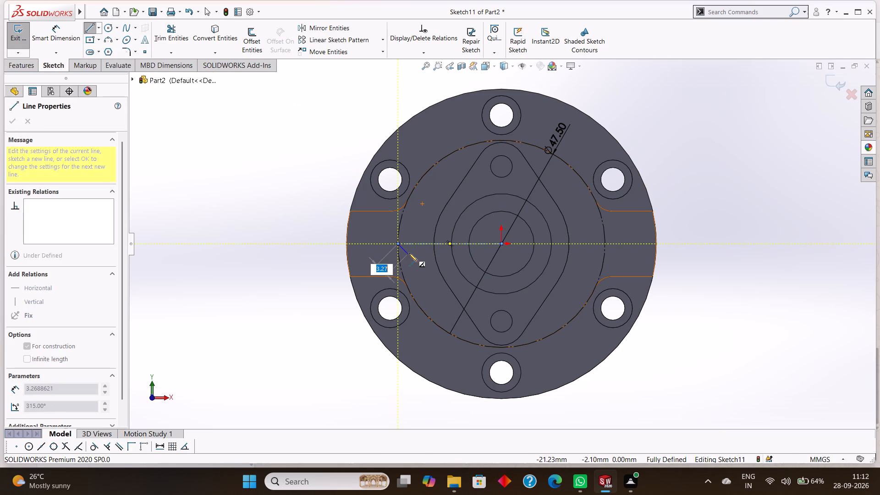
click(438, 256)
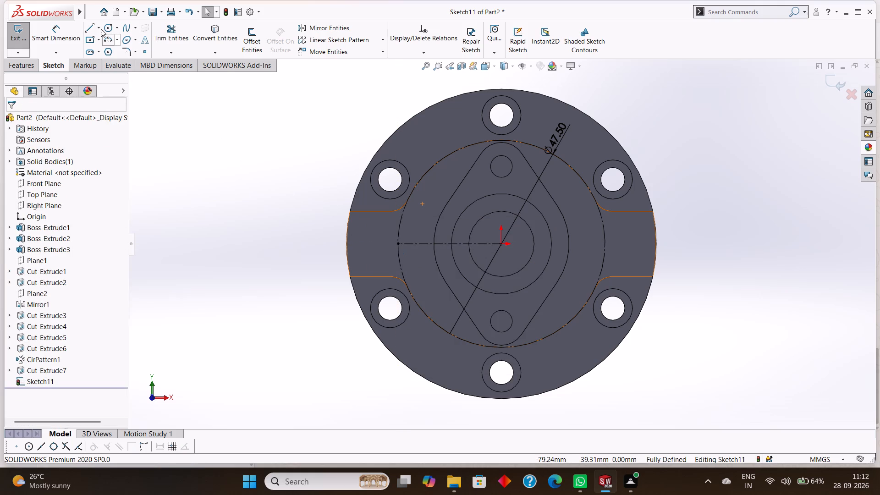
Sketch a second horizontal centerline from the origin to the construction circle on the positive X side.
click(100, 29)
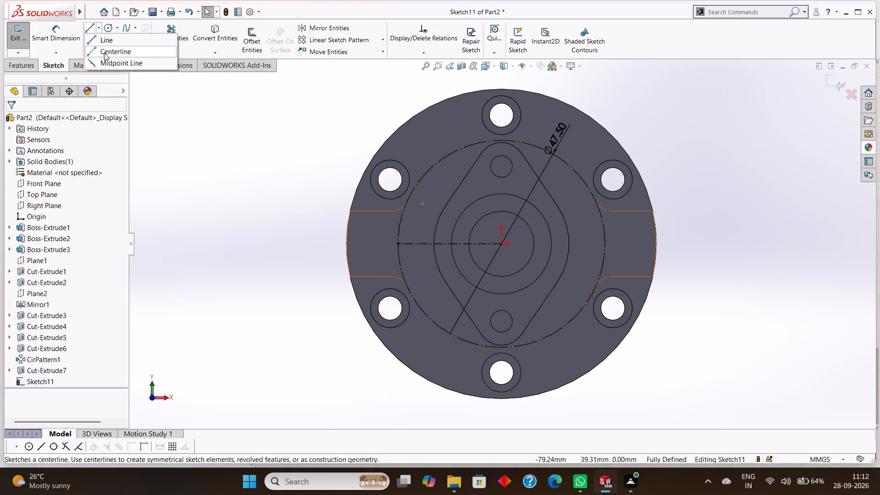
click(104, 53)
click(503, 243)
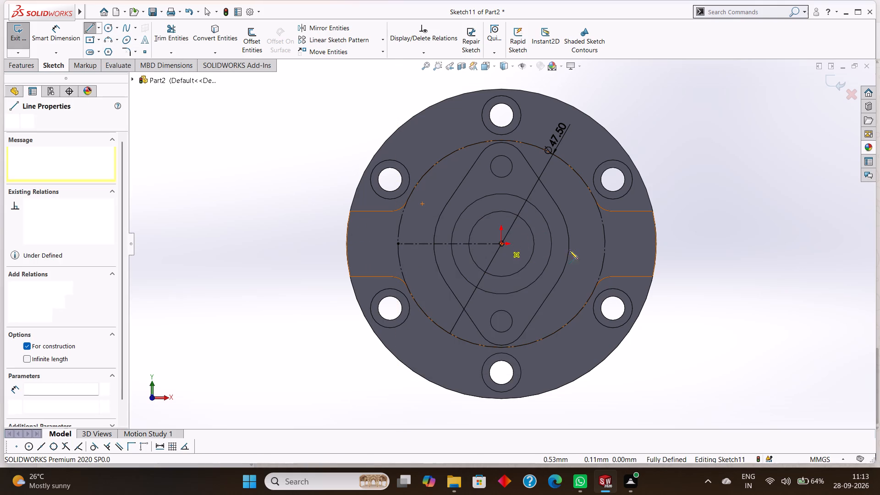
click(607, 245)
right_click(620, 235)
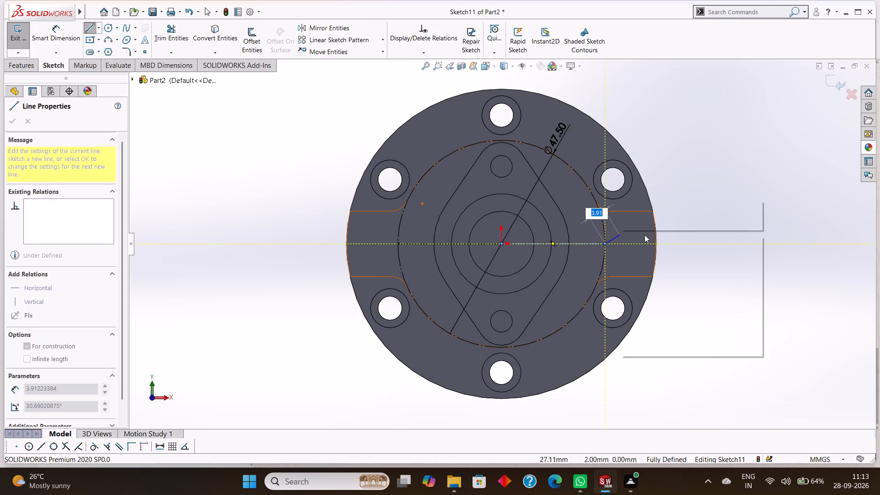
click(645, 236)
right_click(628, 230)
click(649, 238)
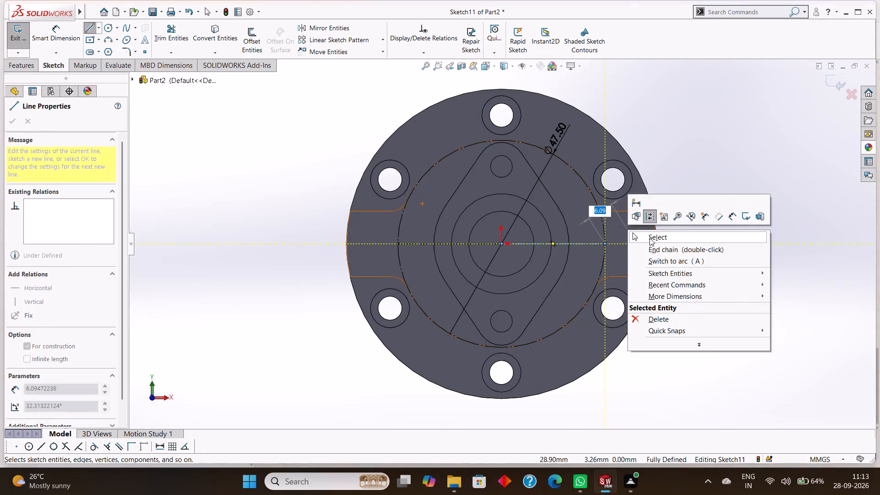
click(296, 106)
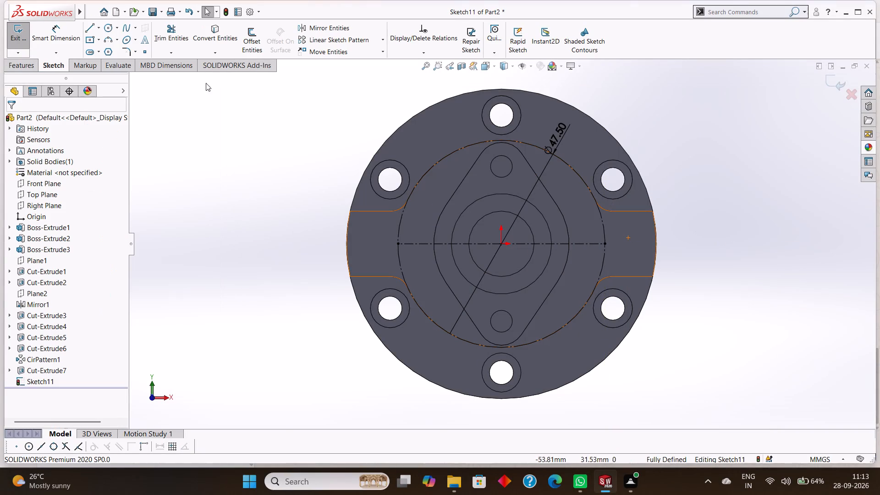
Sketch circles of about 3.89 mm and 3.05 mm radius centred on the negative-X and positive-X centerline ends.
click(107, 25)
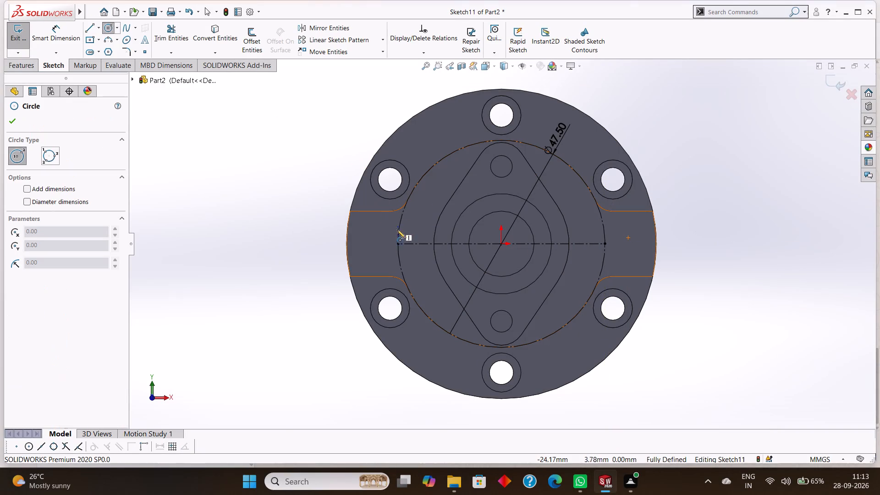
click(398, 243)
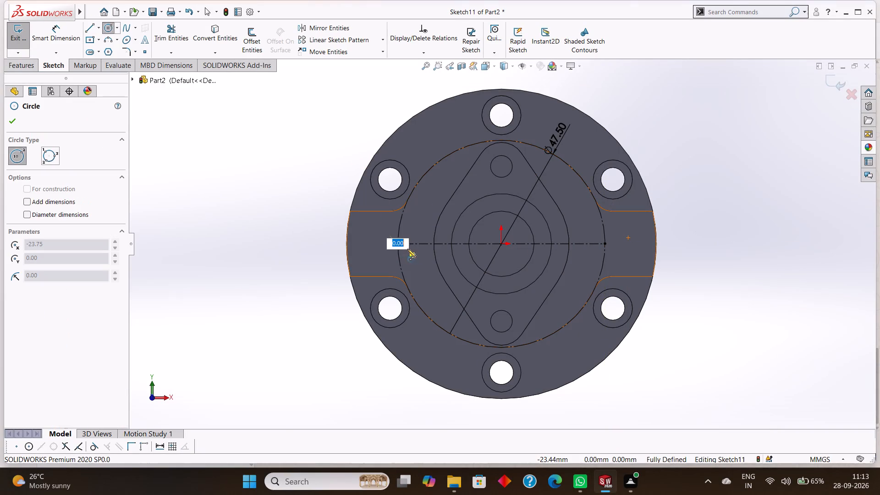
click(414, 249)
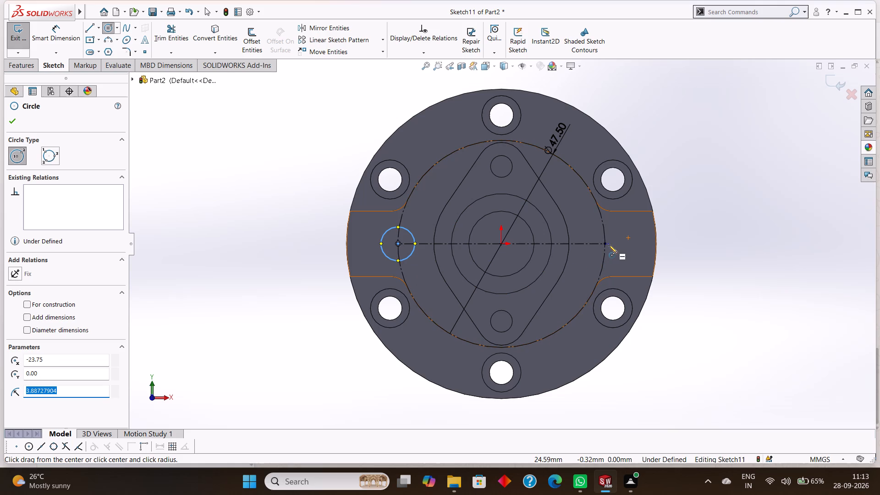
click(607, 243)
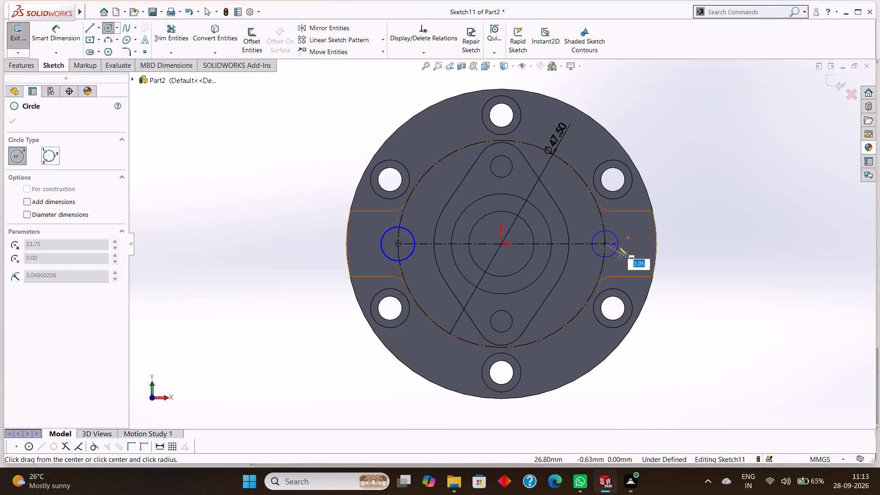
click(618, 247)
click(15, 121)
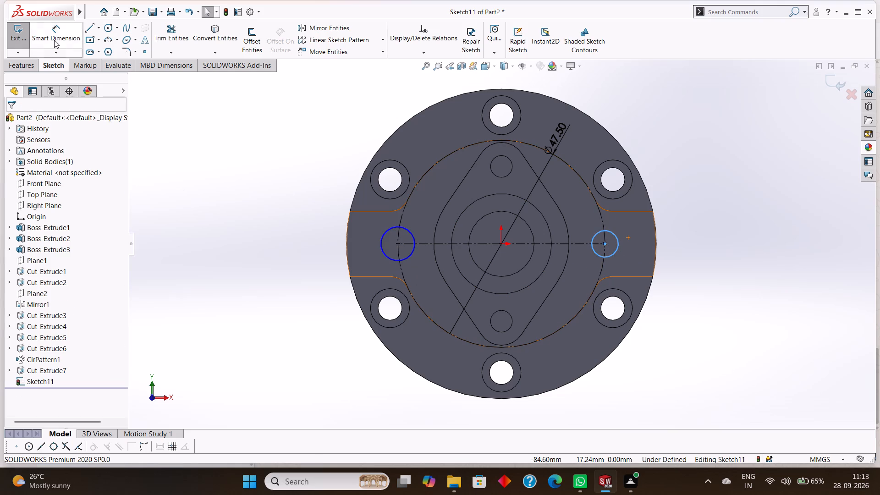
Dimension both small circles at the centerline ends to a diameter of 0.5 mm.
click(61, 26)
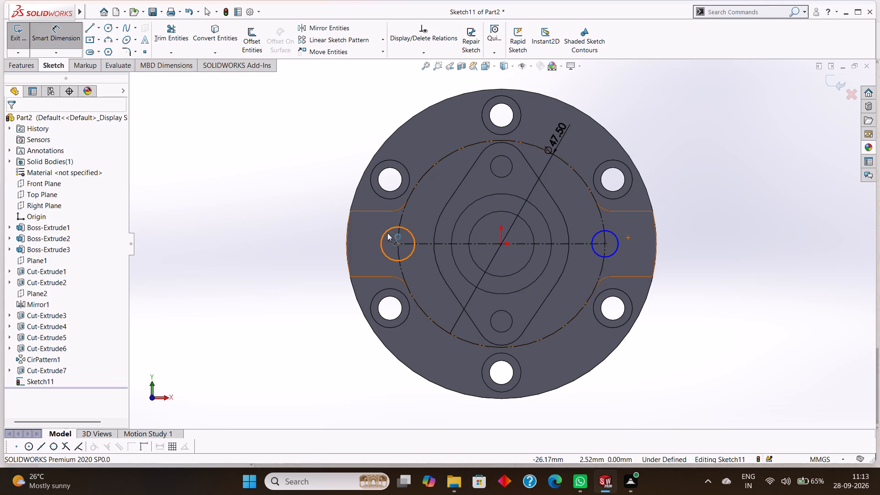
click(387, 233)
click(375, 229)
text(0.5)
key(Return)
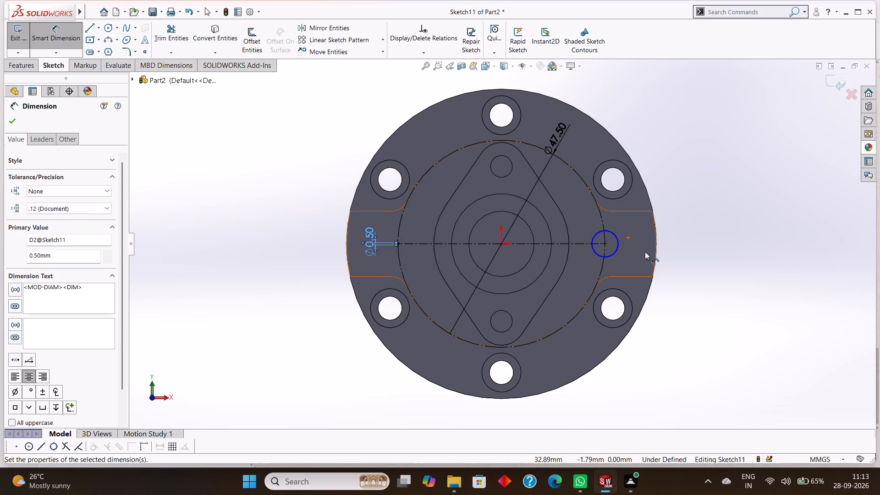
click(618, 242)
click(633, 251)
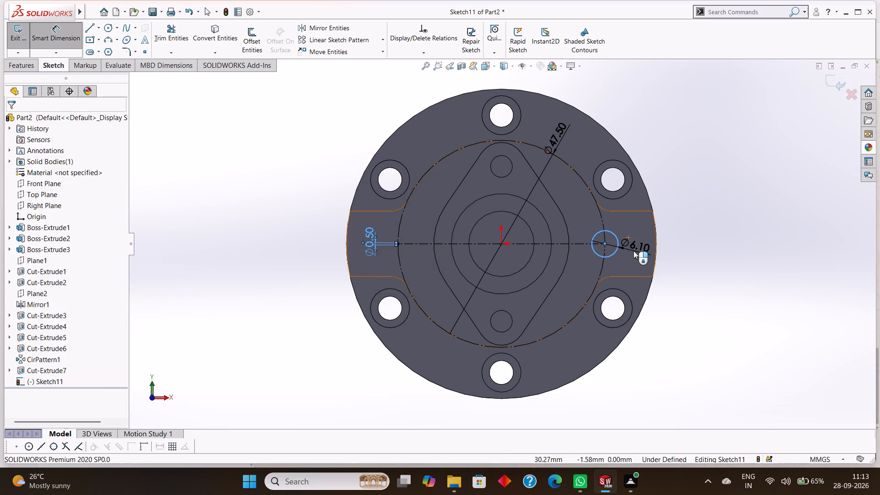
text(0.5)
key(Return)
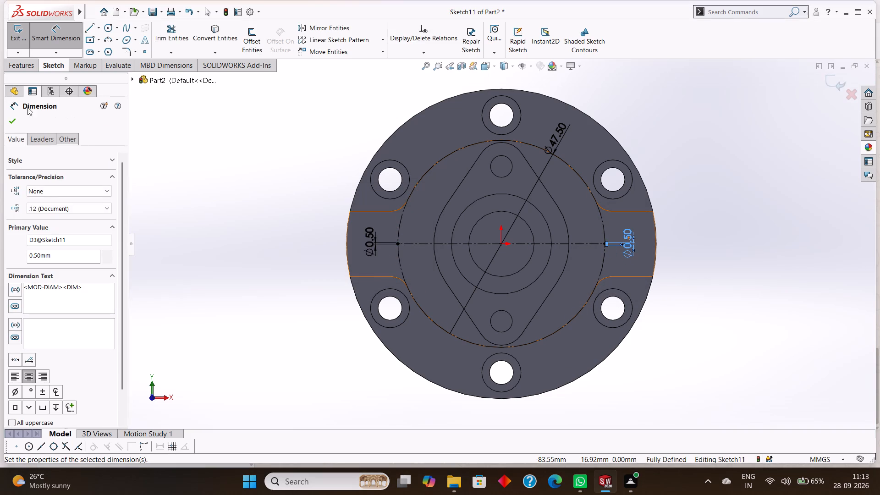
click(5, 121)
click(7, 121)
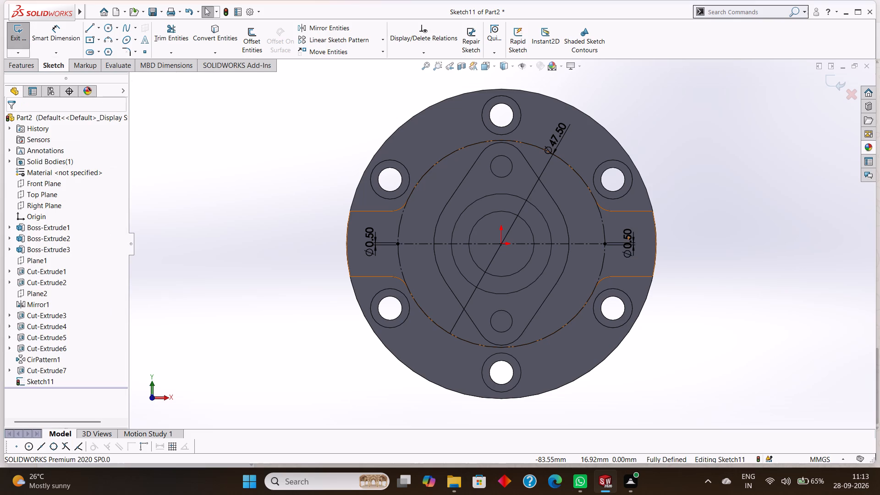
Cut-extrude the two 0.5 mm circles into the raised profile with a Blind depth of 7.50 mm.
click(16, 67)
click(165, 35)
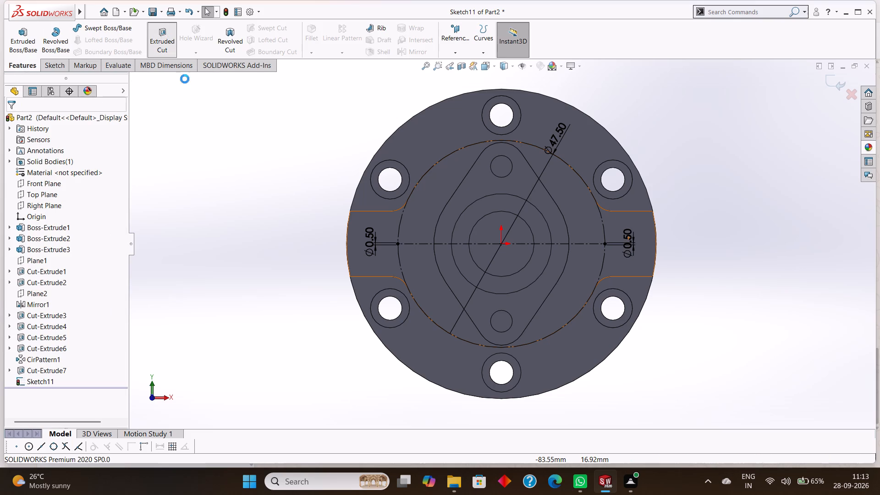
scroll(256, 217, up, 1)
middle_drag(256, 217, 275, 115)
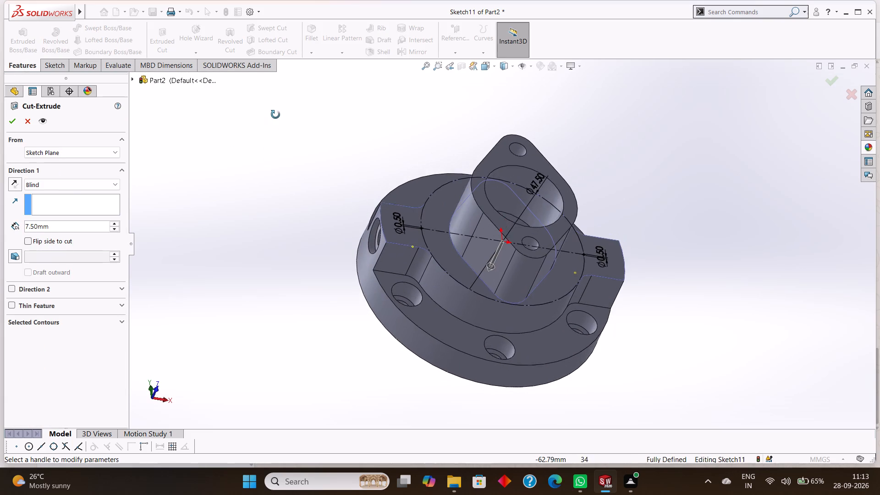
middle_drag(275, 115, 275, 114)
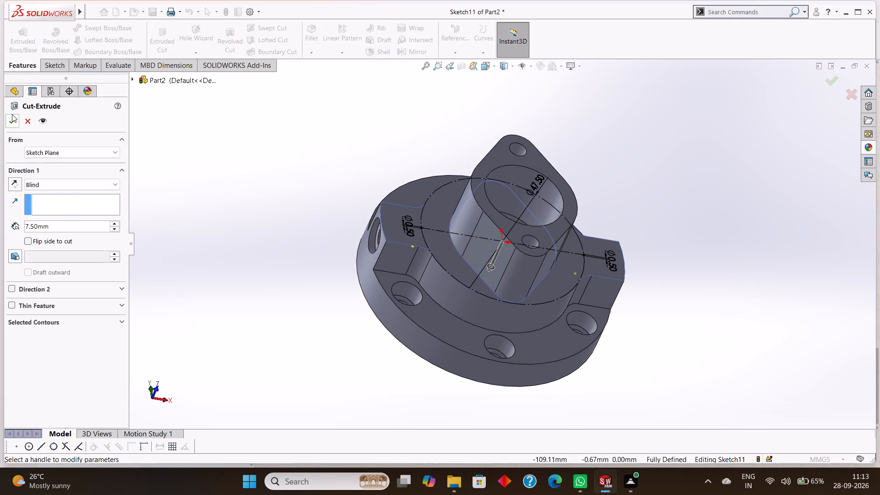
click(12, 120)
click(241, 169)
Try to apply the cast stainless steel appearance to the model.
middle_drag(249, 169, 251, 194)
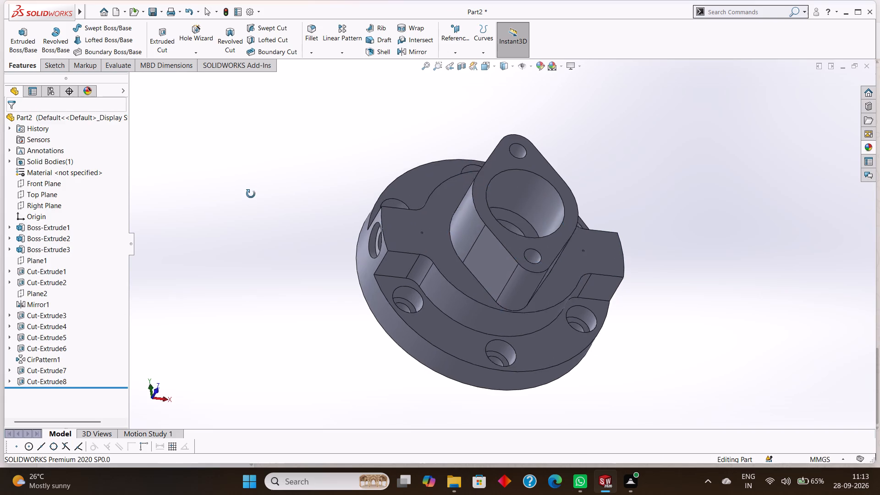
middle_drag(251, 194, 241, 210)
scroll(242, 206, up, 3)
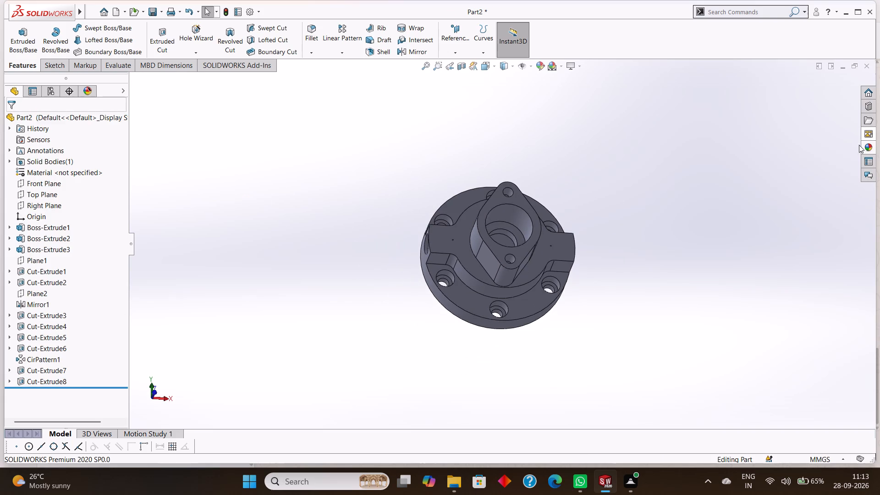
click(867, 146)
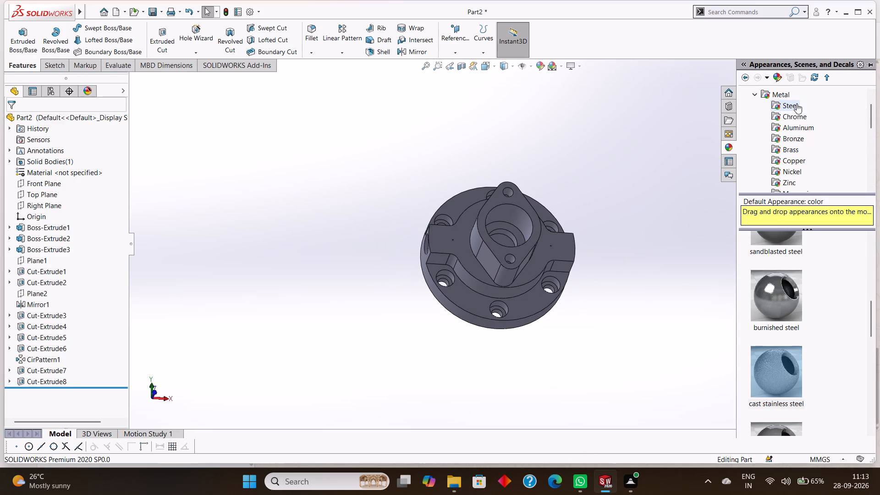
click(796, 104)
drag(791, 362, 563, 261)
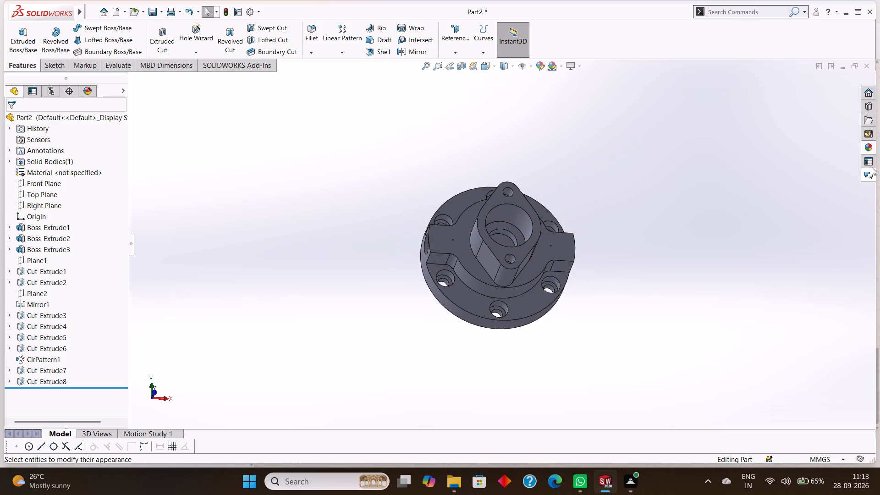
Apply the burnished steel appearance to the whole body.
click(871, 142)
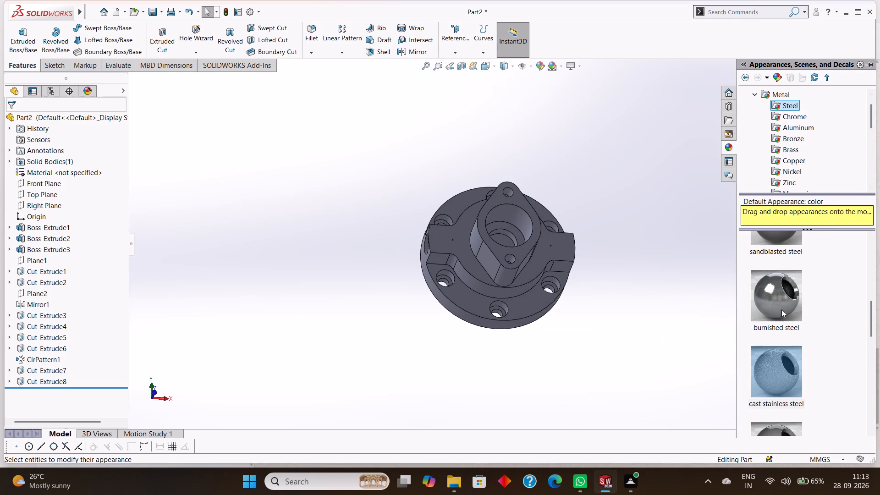
drag(787, 302, 583, 259)
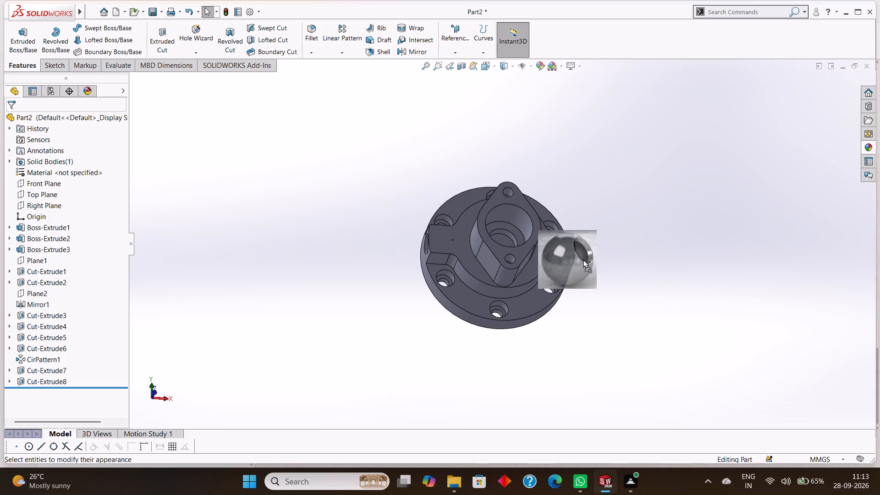
drag(583, 259, 550, 236)
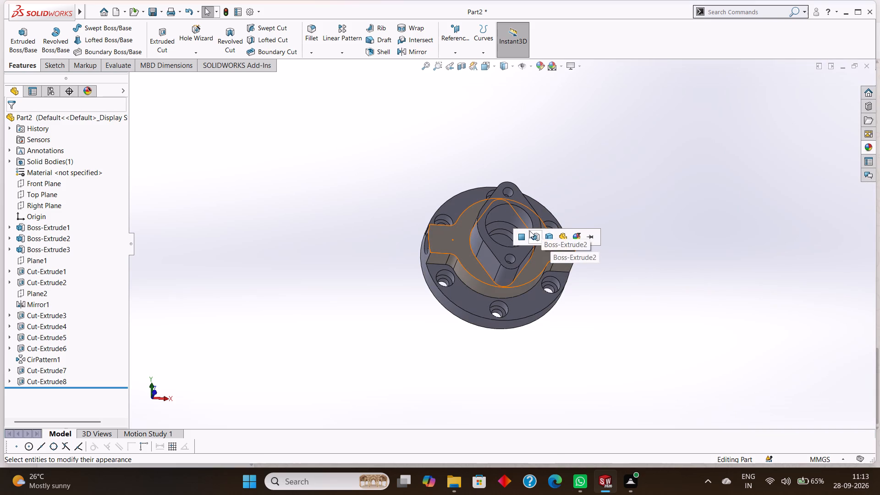
click(545, 235)
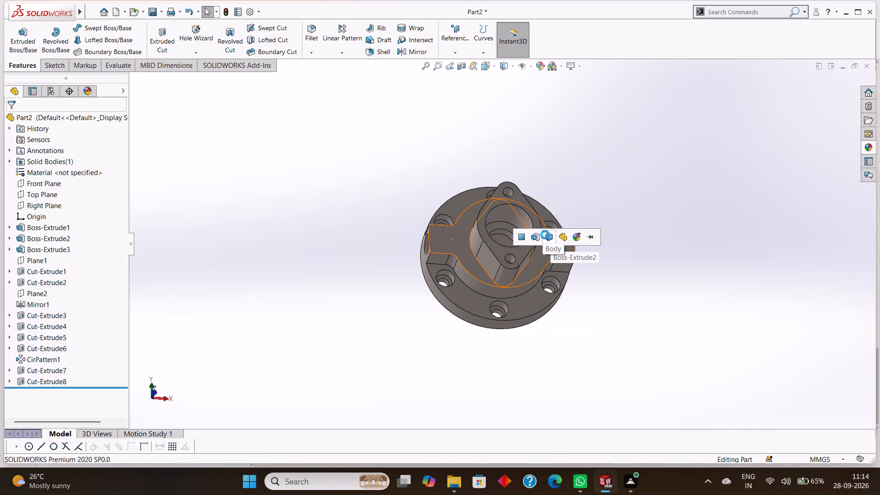
click(672, 214)
scroll(672, 214, up, 1)
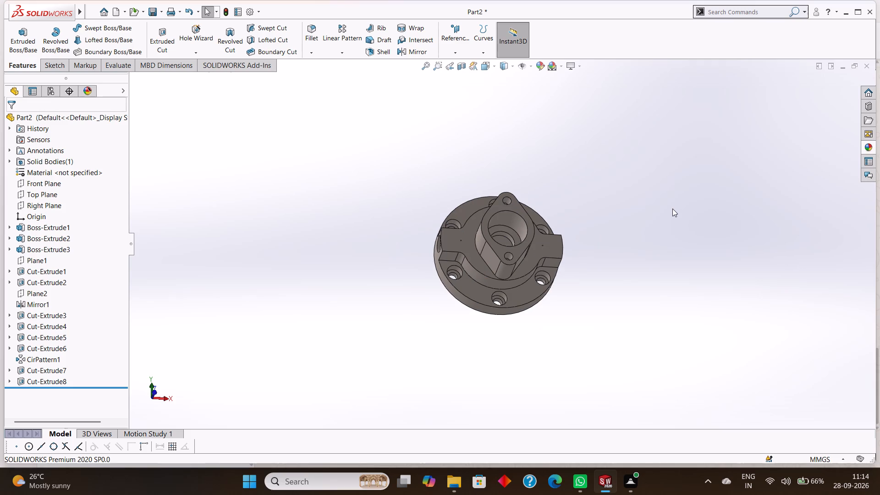
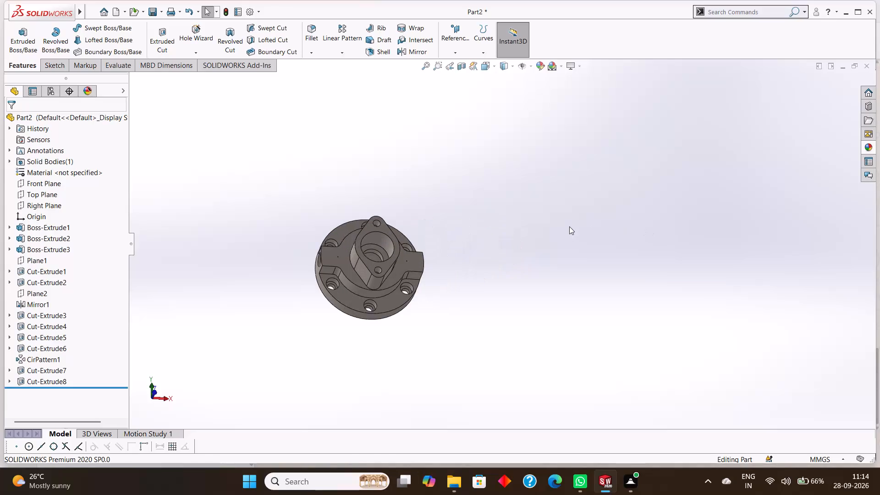
Save the part as a SOLIDWORKS Part named "cylindrical flange bracket" in the tryfuji folder.
click(569, 226)
scroll(577, 223, up, 2)
scroll(393, 227, down, 5)
scroll(539, 275, up, 4)
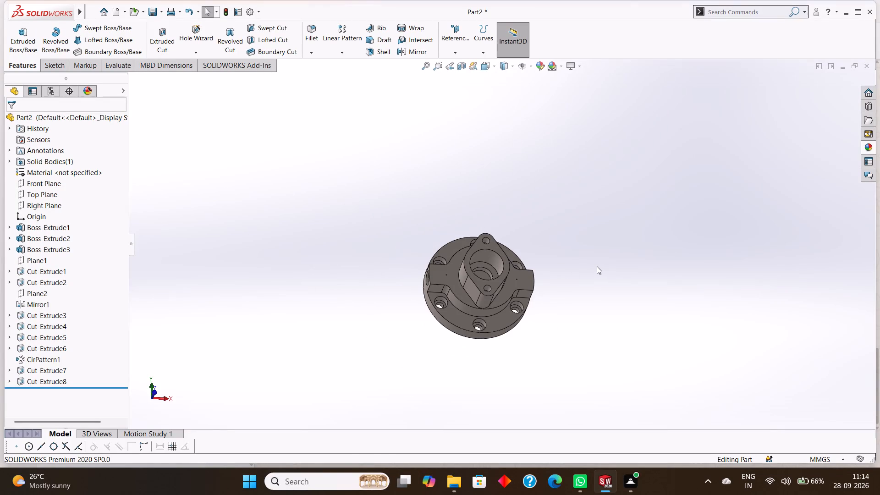
key(ctrl+s)
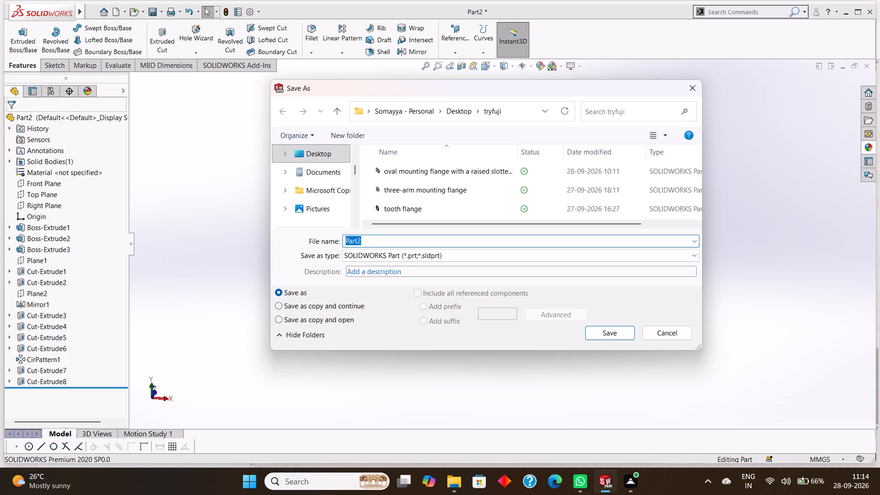
text(cylind)
text(rical)
key(space)
text(flange)
key(space)
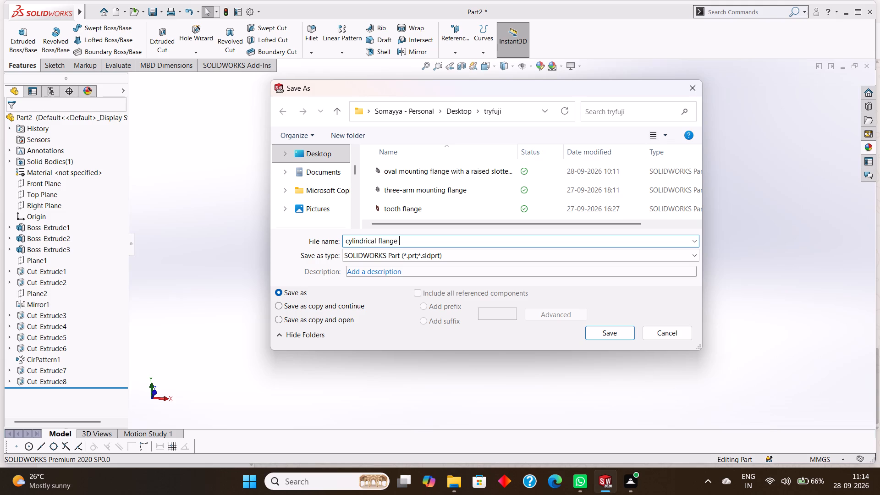
text(bracket)
key(Return)
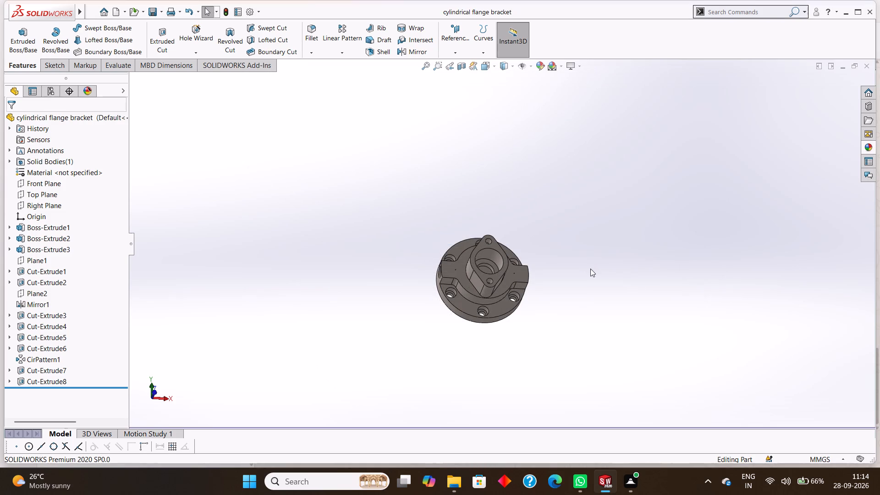
Save a PDF copy of the part in the tryfuji folder as "cylindrical flange bracket" in Adobe Portable Document Format.
click(158, 15)
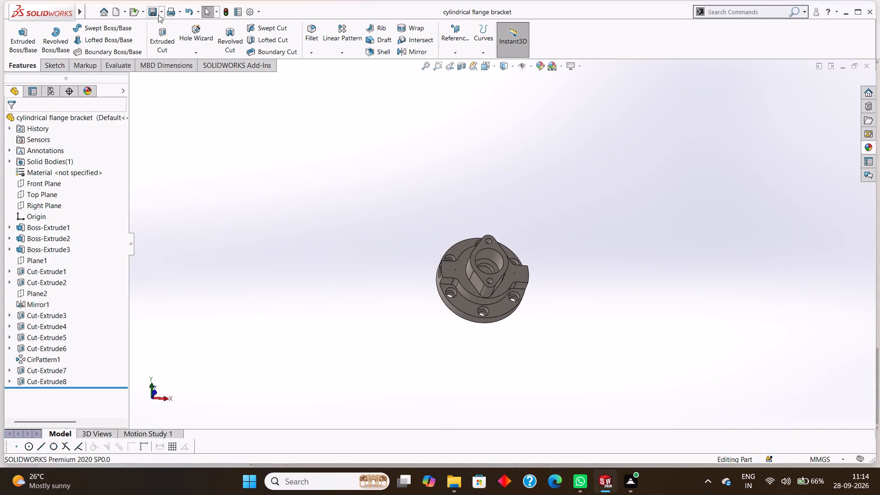
click(161, 13)
click(172, 35)
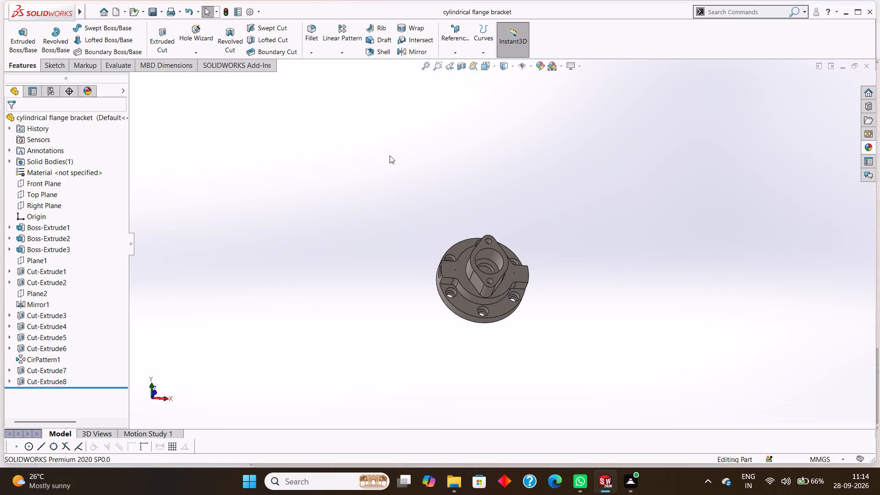
click(458, 260)
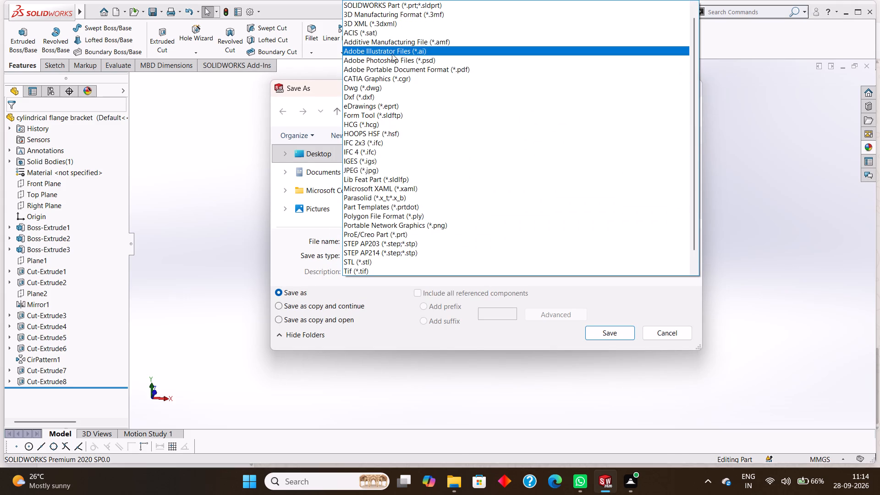
click(428, 66)
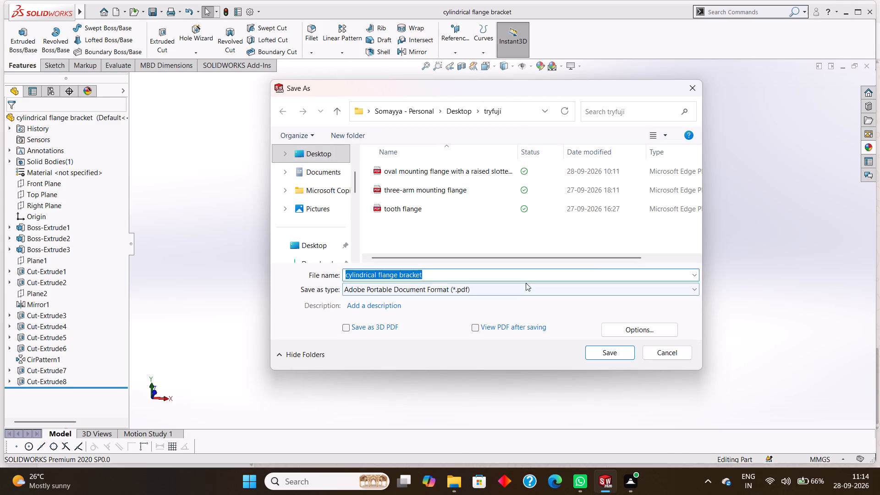
click(522, 276)
click(605, 352)
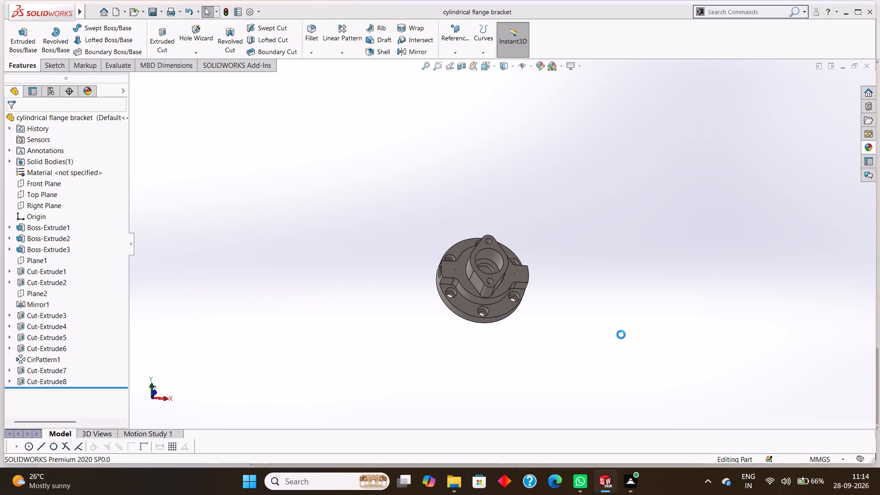